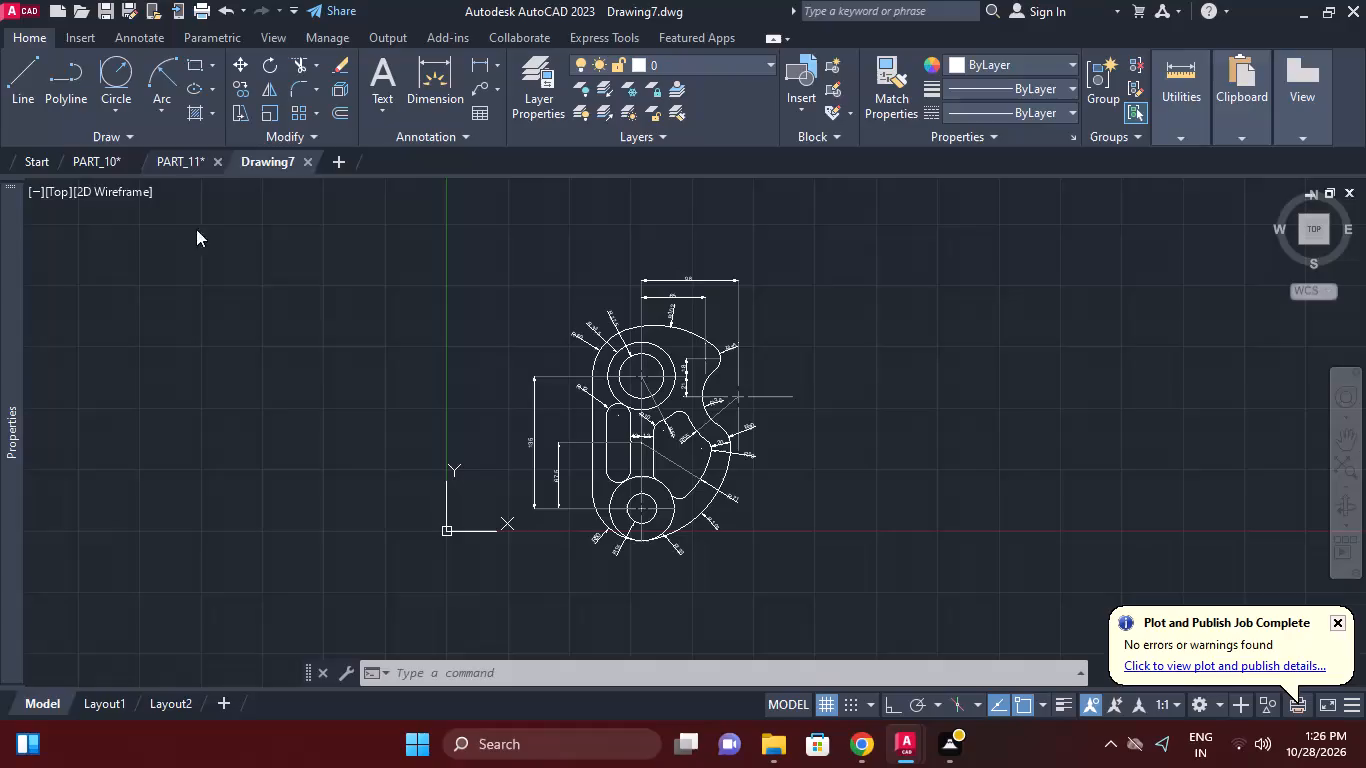
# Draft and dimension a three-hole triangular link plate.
# Switch to the empty Drawing7 drawing.
pyautogui.click(255, 166)
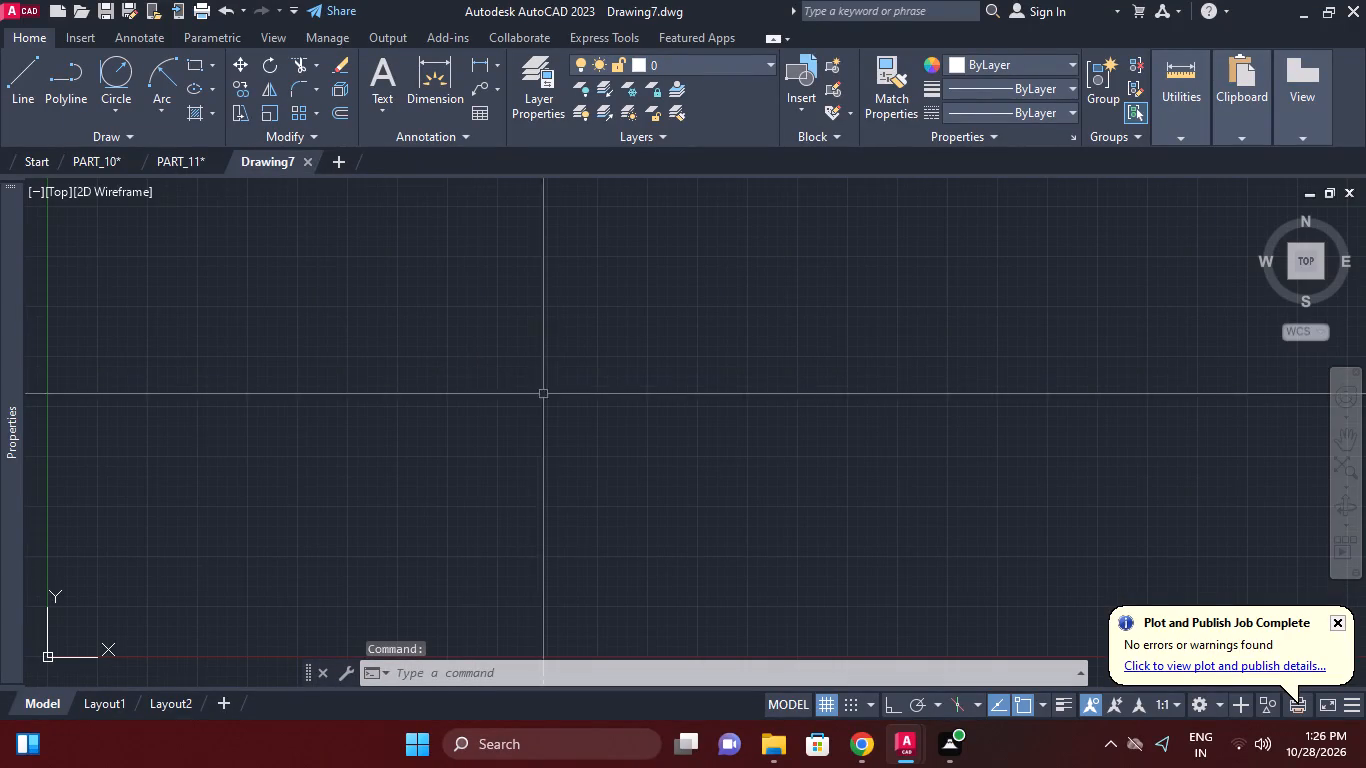
pyautogui.moveTo(609, 415); pyautogui.dragTo(620, 417, button='middle')
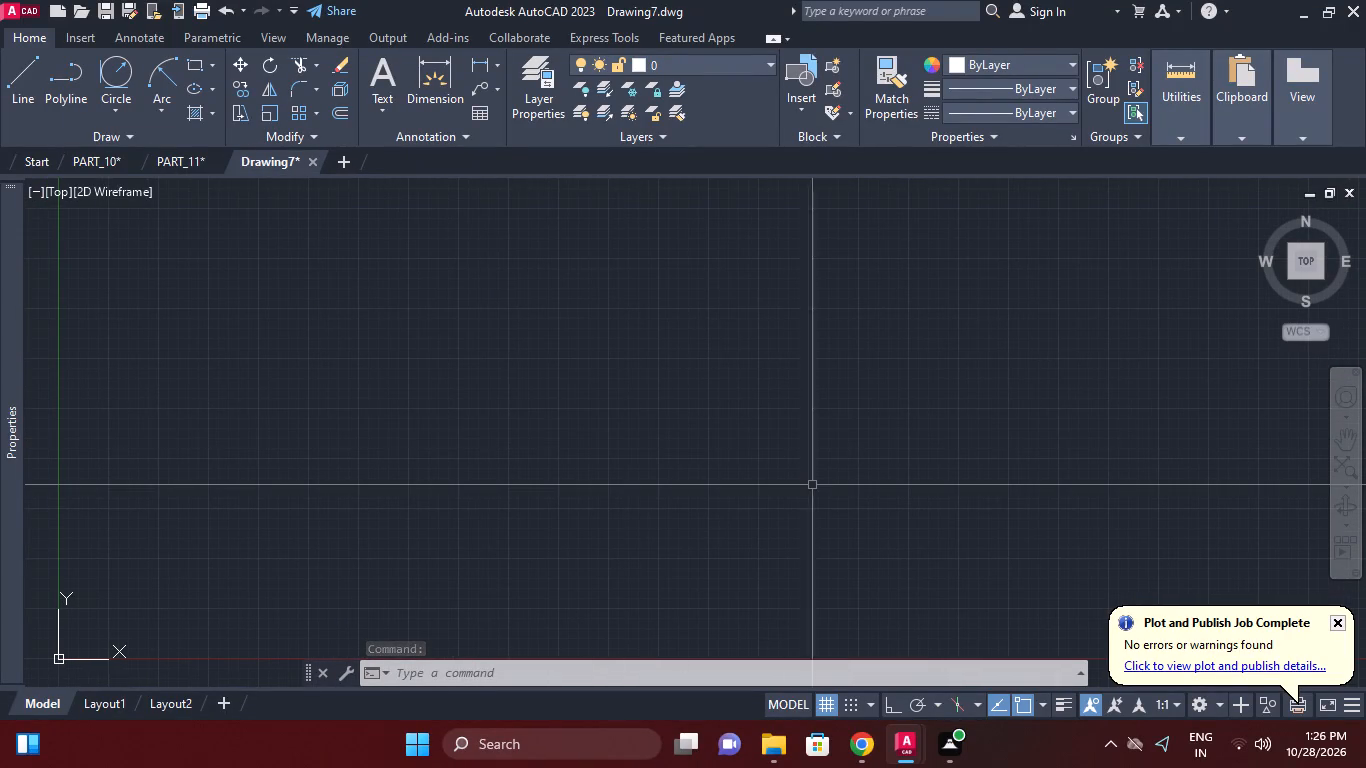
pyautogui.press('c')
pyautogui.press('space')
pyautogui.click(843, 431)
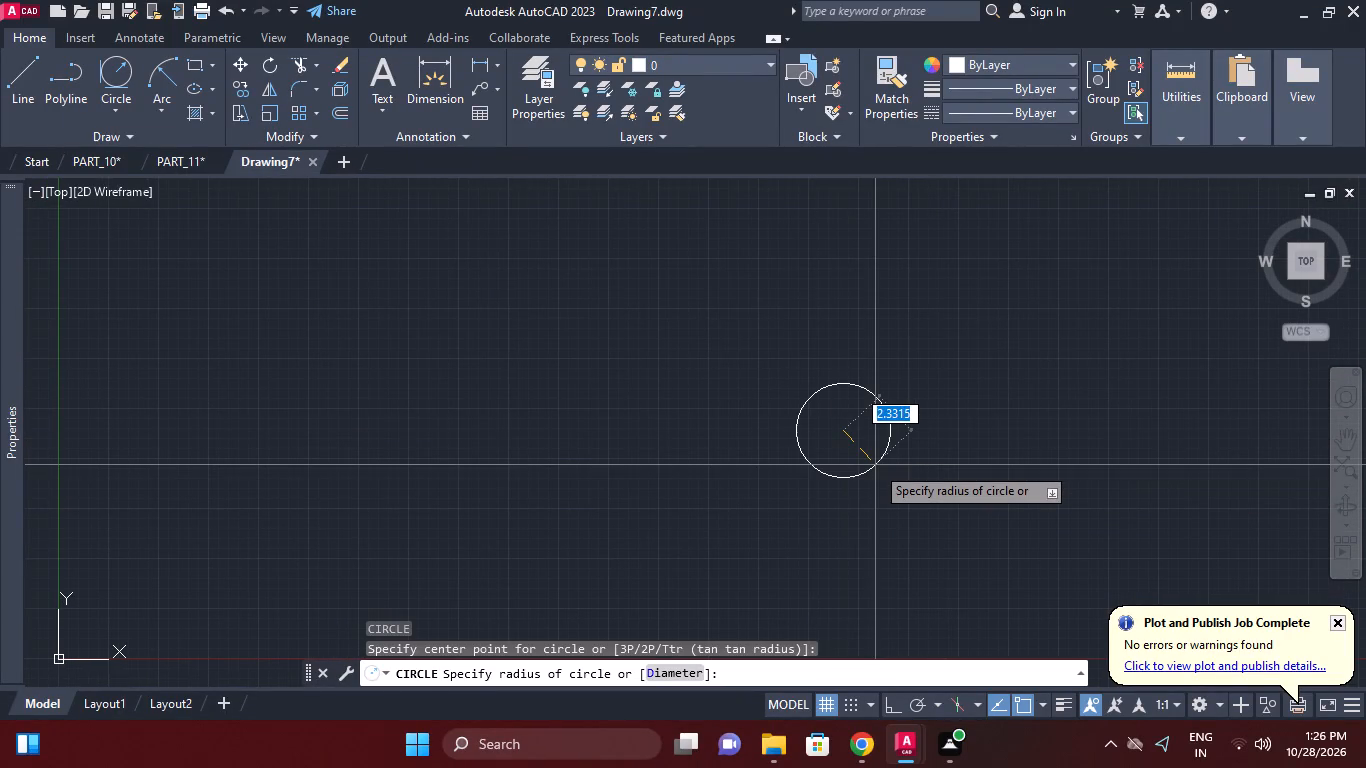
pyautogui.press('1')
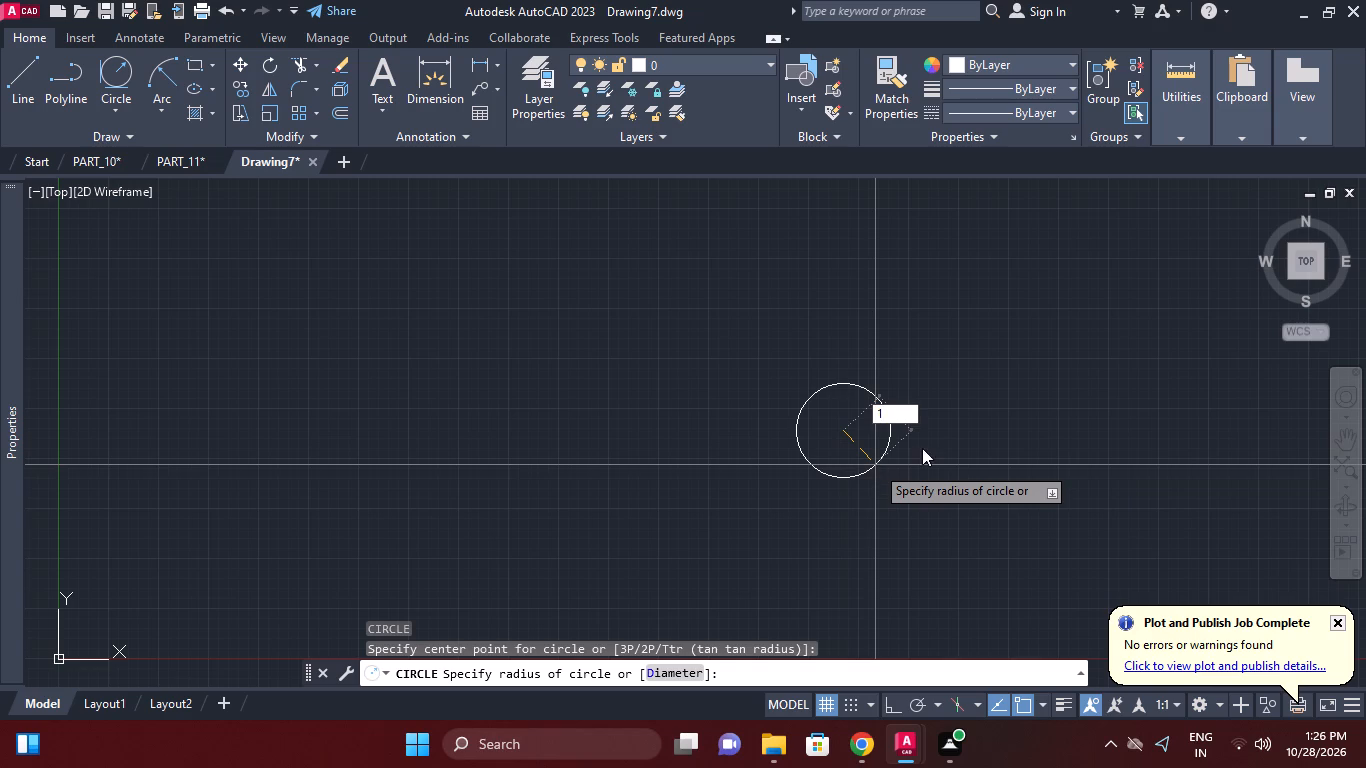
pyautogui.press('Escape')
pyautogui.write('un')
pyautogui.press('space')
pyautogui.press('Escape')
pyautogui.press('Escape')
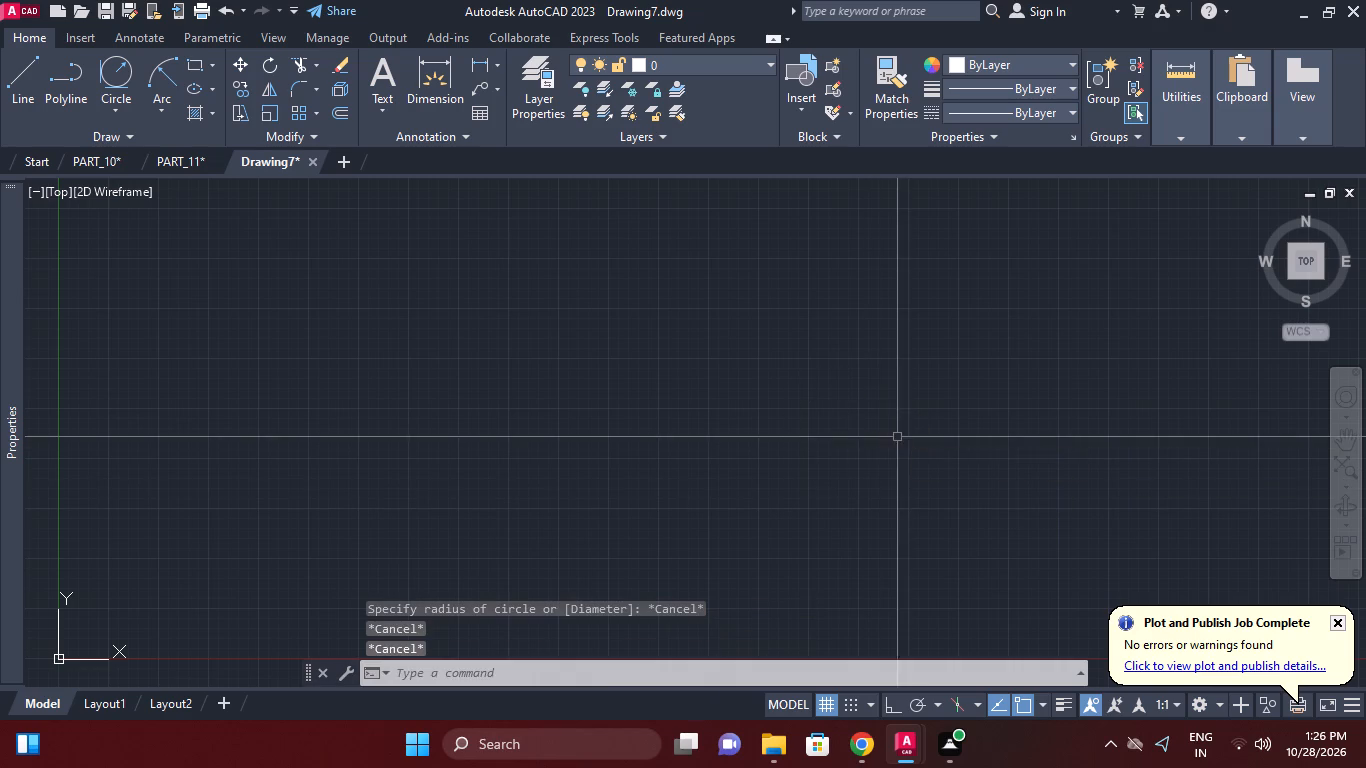
# Configure the drawing units with a length precision of 0 and an insertion scale in millimeters.
pyautogui.write('un')
pyautogui.press('space')
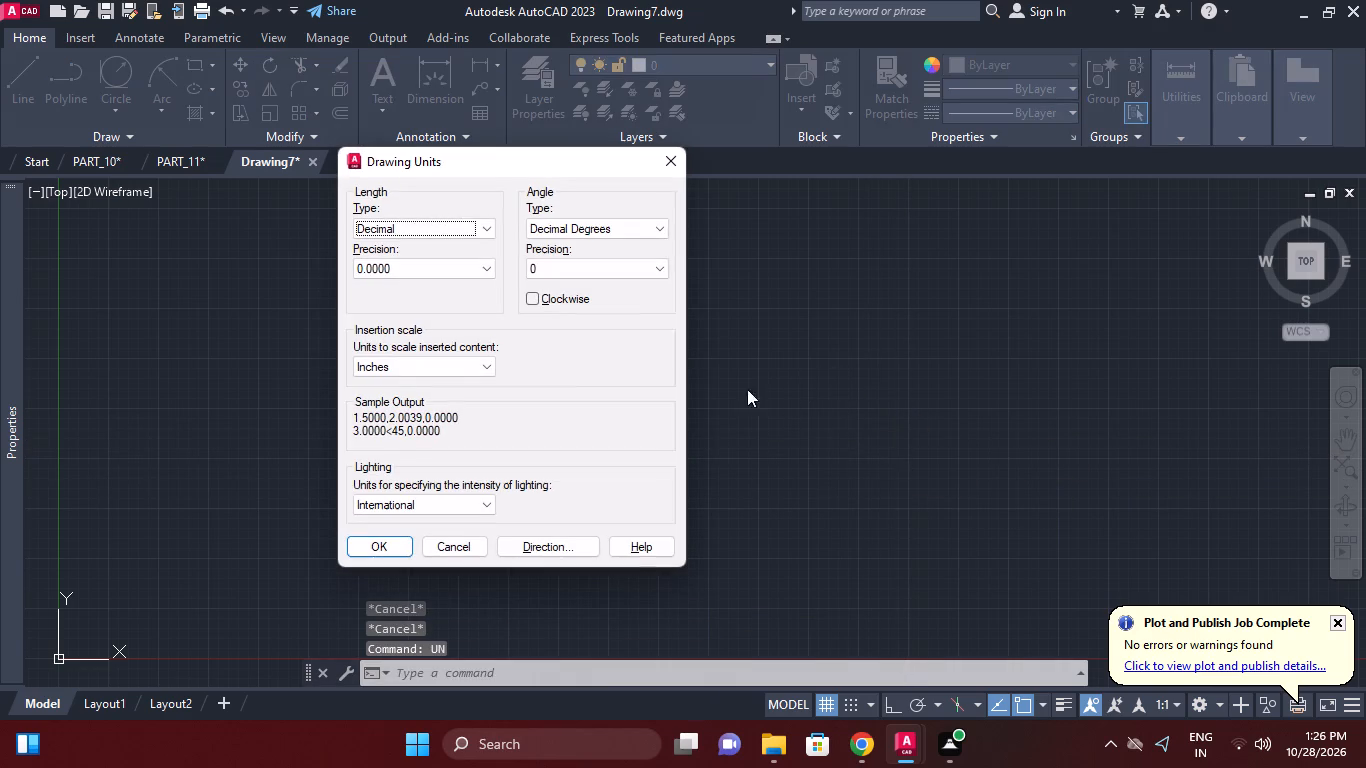
pyautogui.click(375, 272)
pyautogui.click(397, 289)
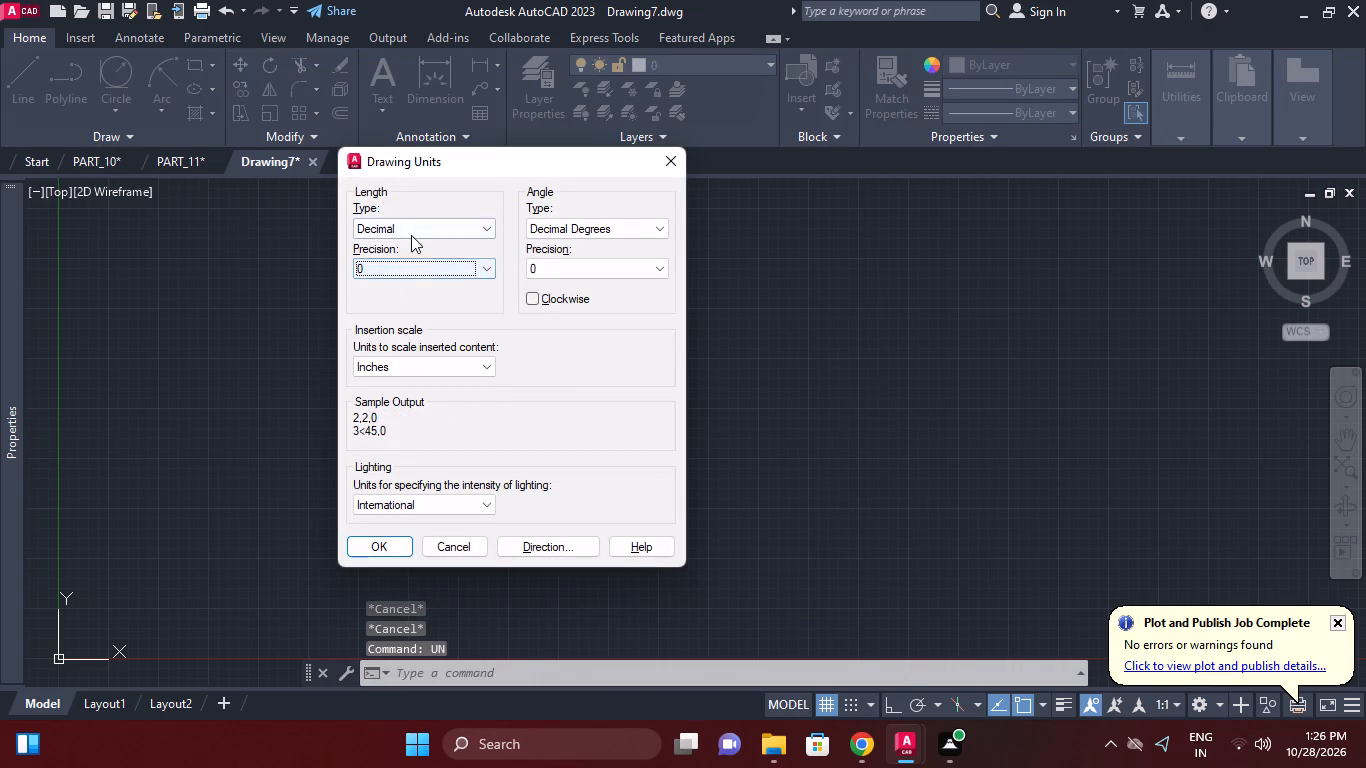
pyautogui.click(403, 361)
pyautogui.click(414, 452)
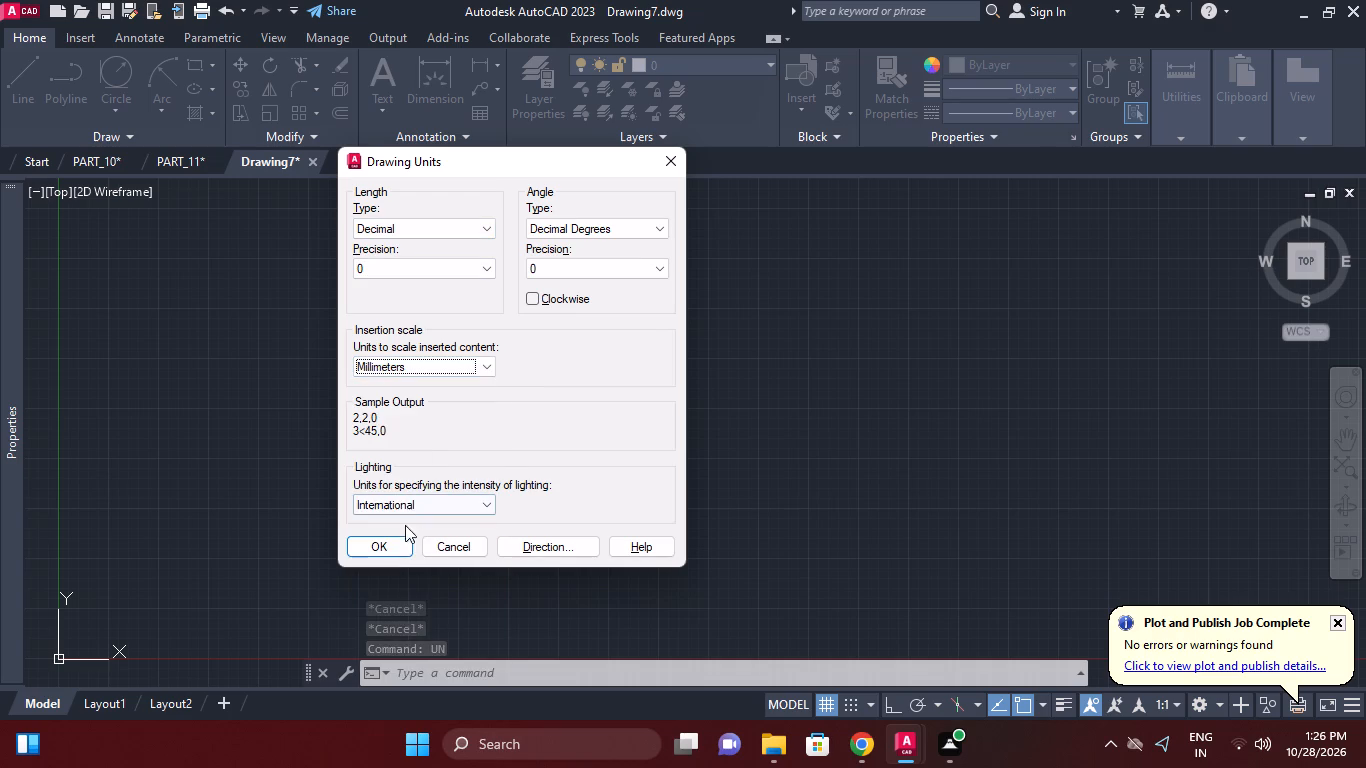
pyautogui.click(392, 533)
pyautogui.click(388, 541)
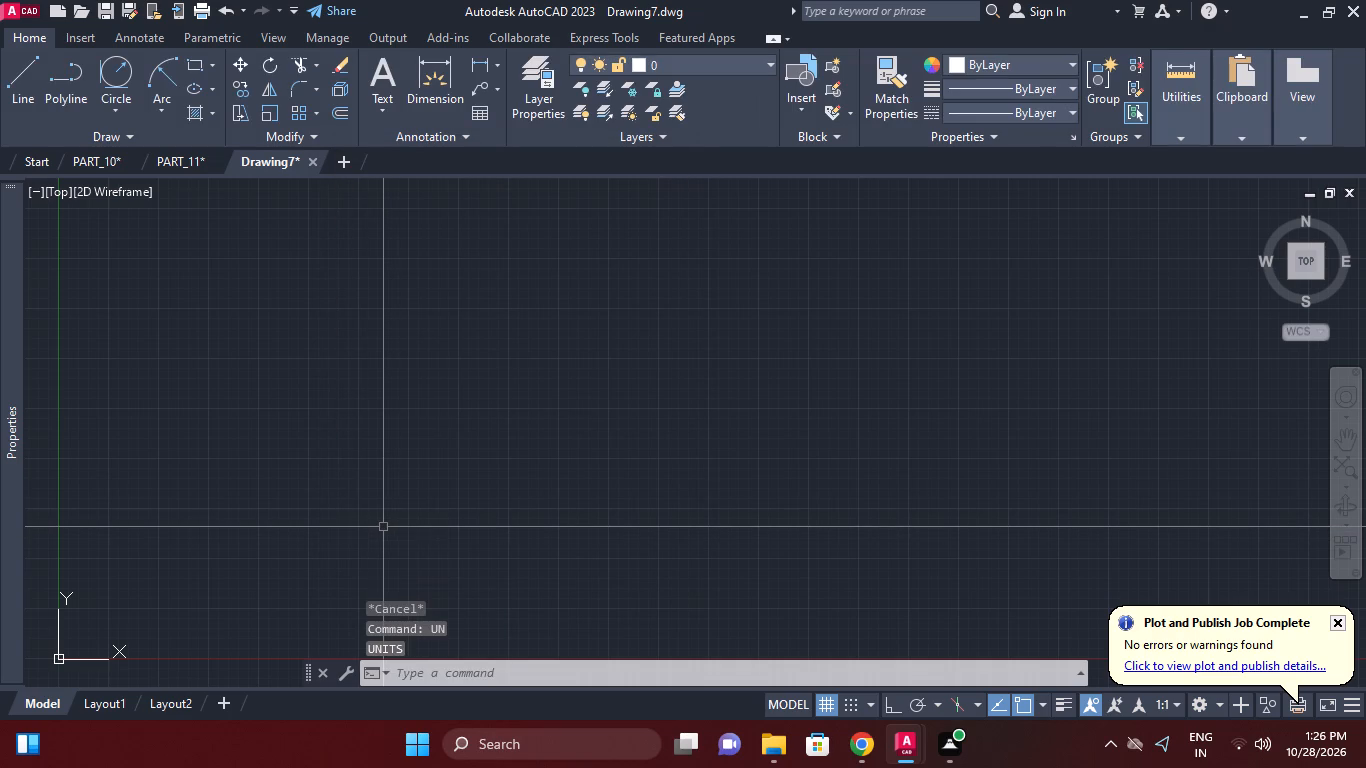
# Open the Standard dimension style for modification and set its text height to 4.
pyautogui.write('d')
pyautogui.press('space')
pyautogui.click(861, 320)
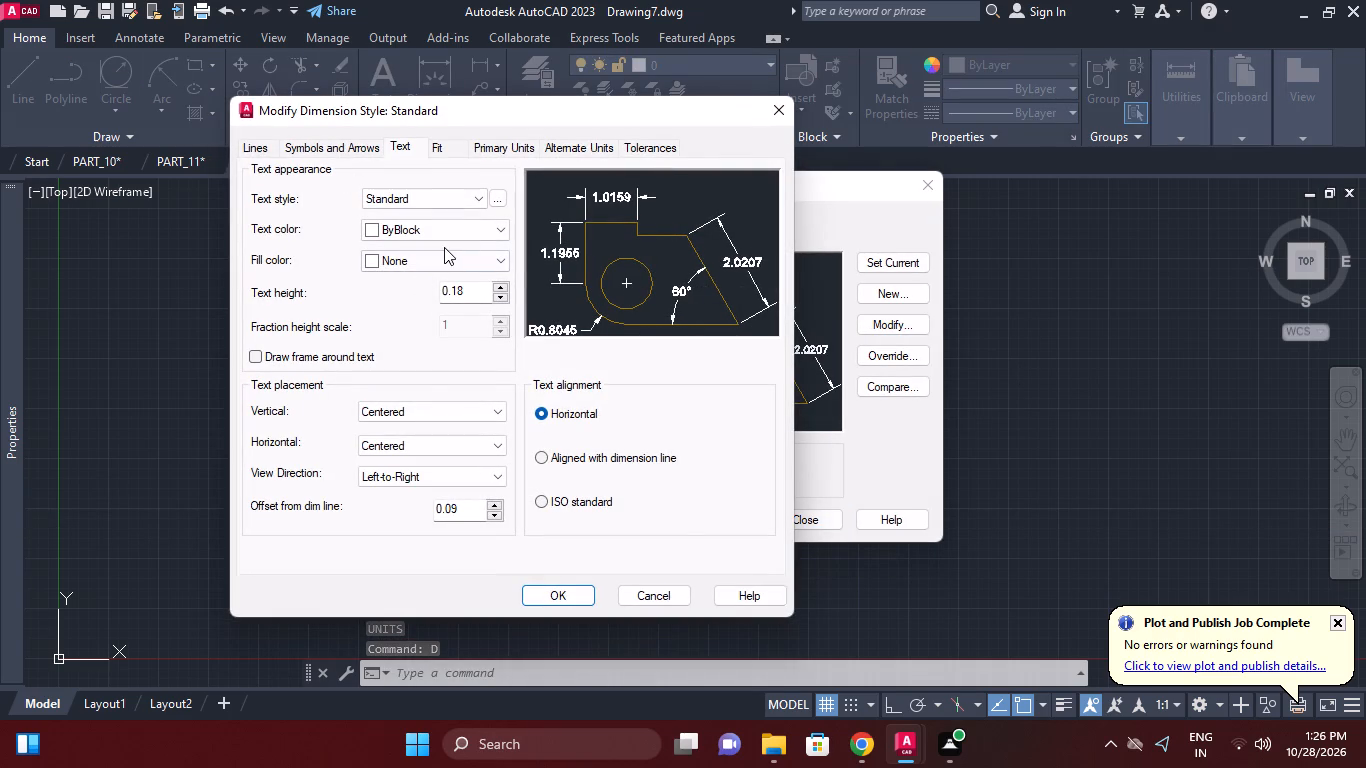
pyautogui.click(423, 408)
pyautogui.click(318, 404)
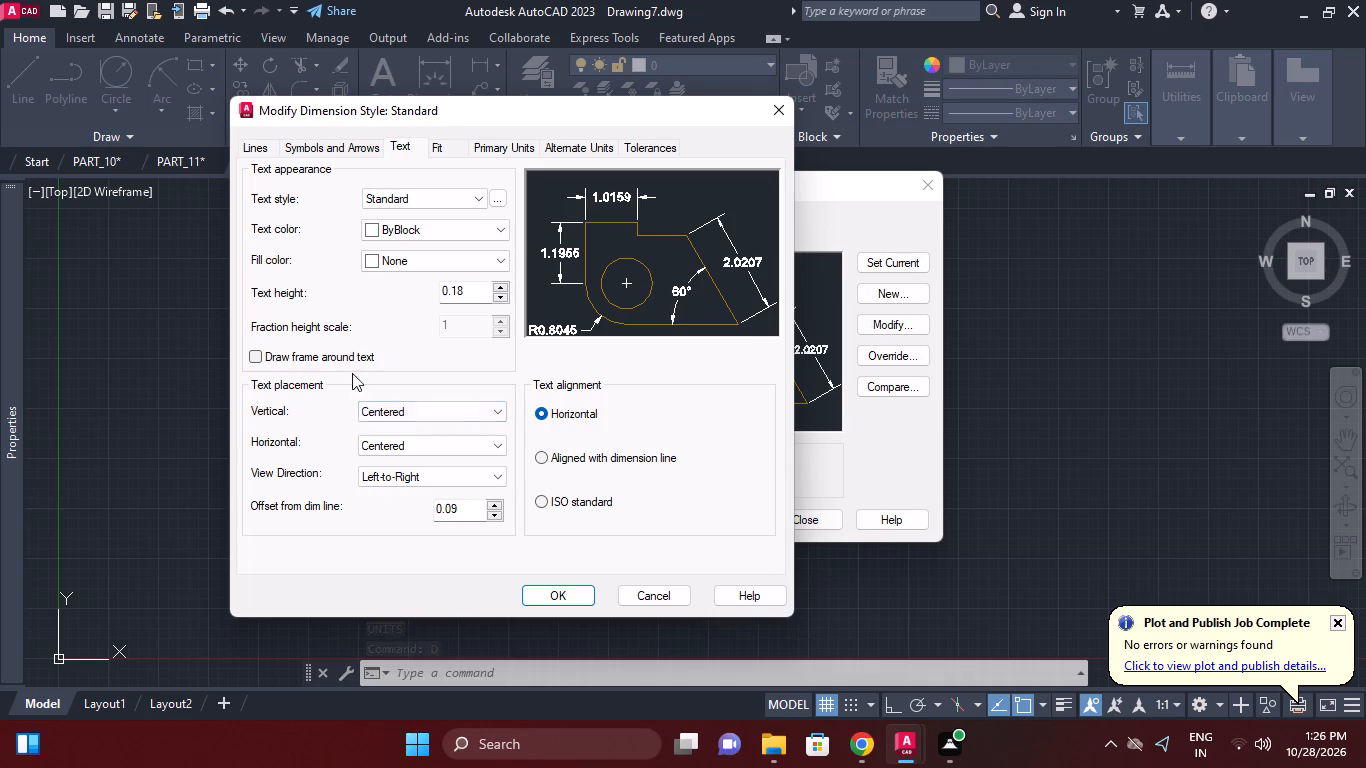
pyautogui.moveTo(463, 290); pyautogui.dragTo(420, 299)
pyautogui.press('.')
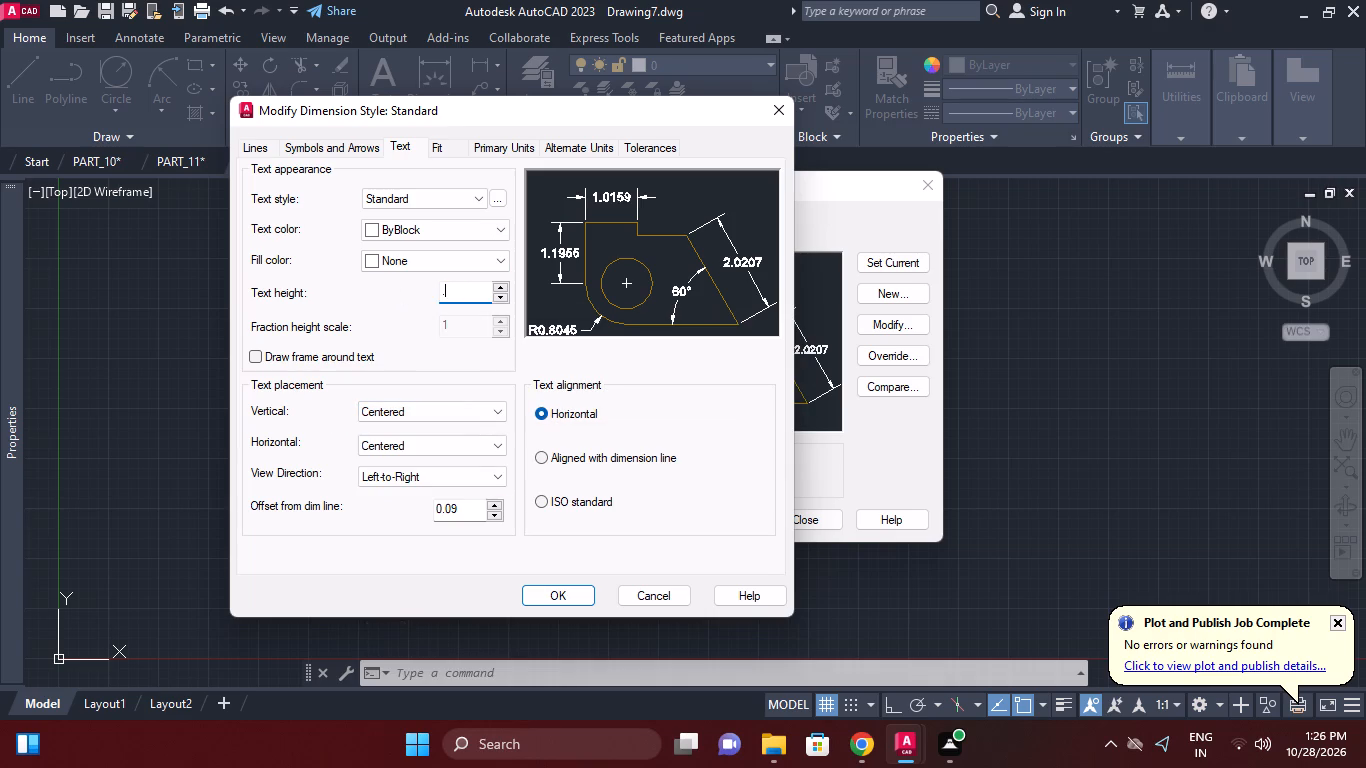
pyautogui.press('BackSpace')
pyautogui.press('5')
pyautogui.press('BackSpace')
pyautogui.press('4')
pyautogui.press('Return')
# Set the extension line color of the Standard dimension style to Color 251.
pyautogui.click(254, 144)
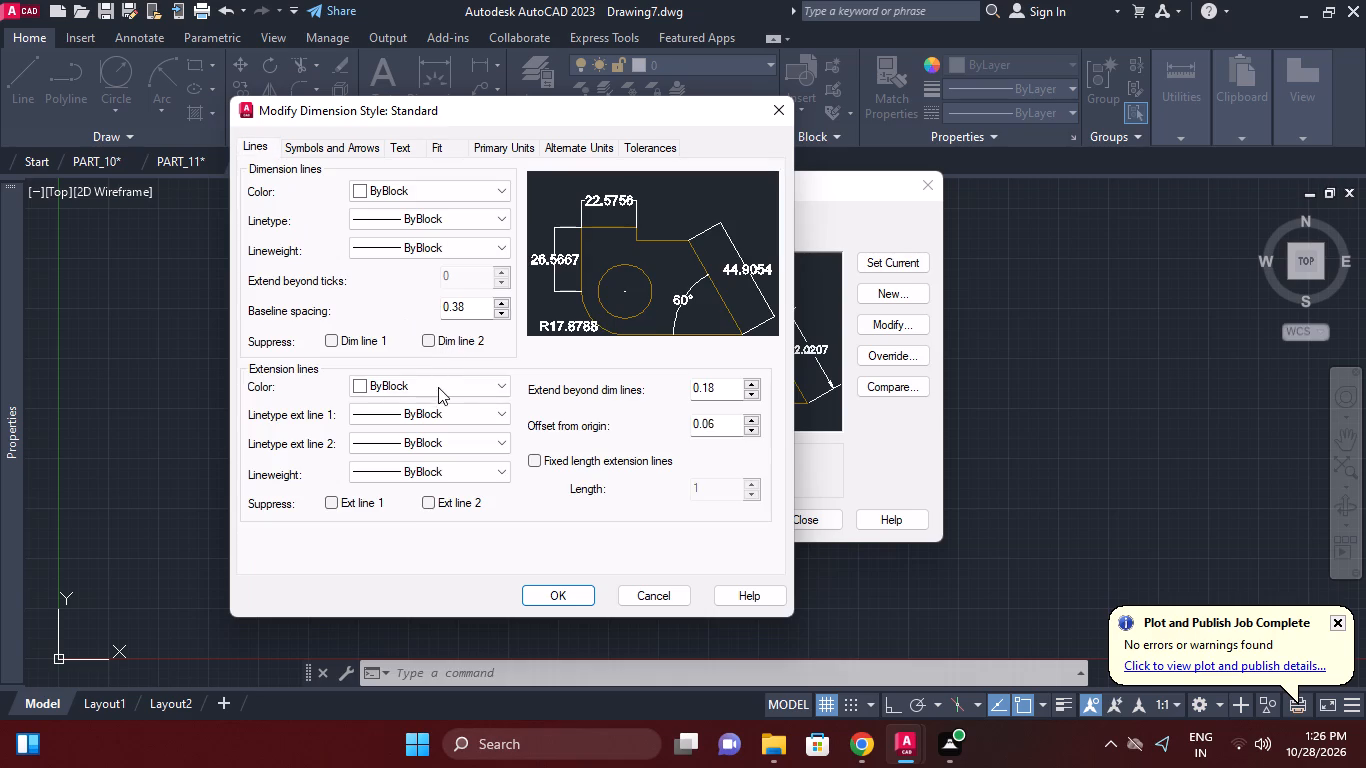
pyautogui.click(437, 387)
pyautogui.click(389, 555)
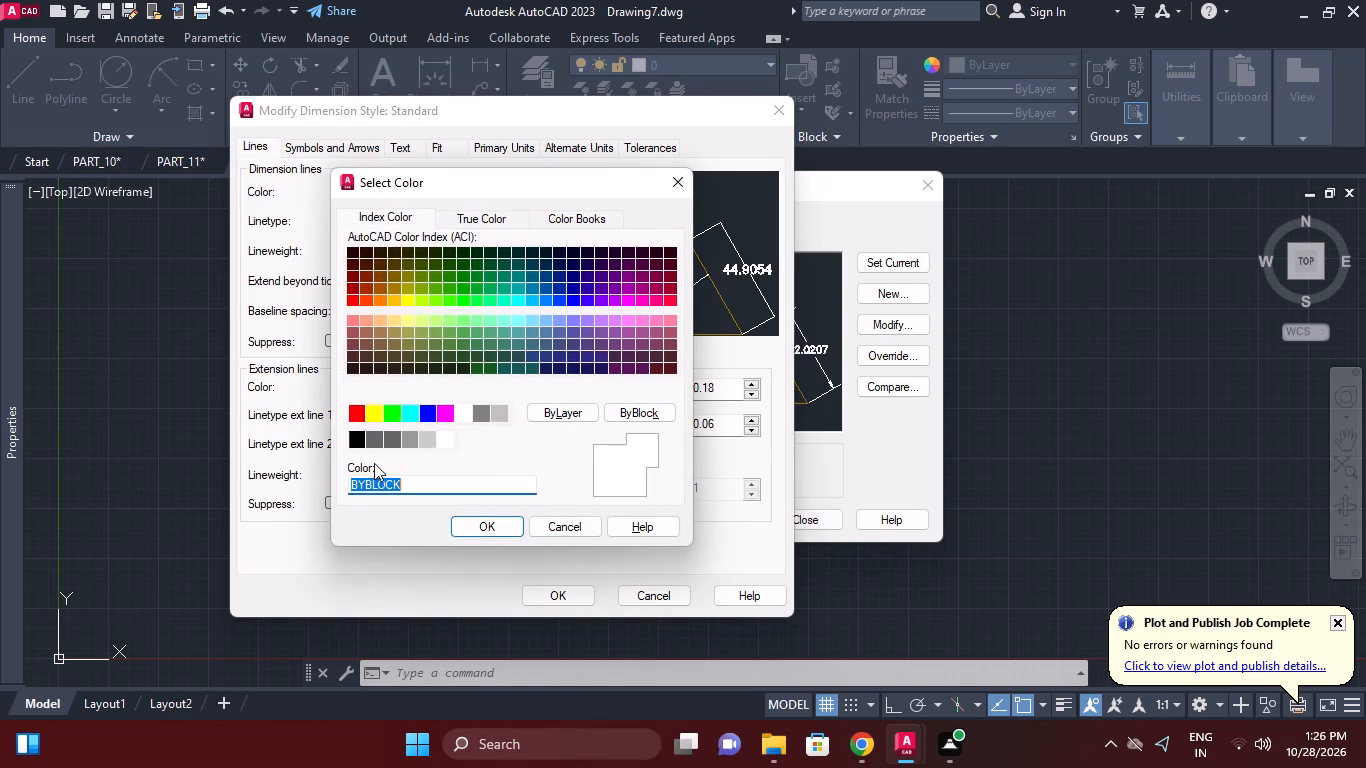
pyautogui.click(375, 447)
pyautogui.click(465, 521)
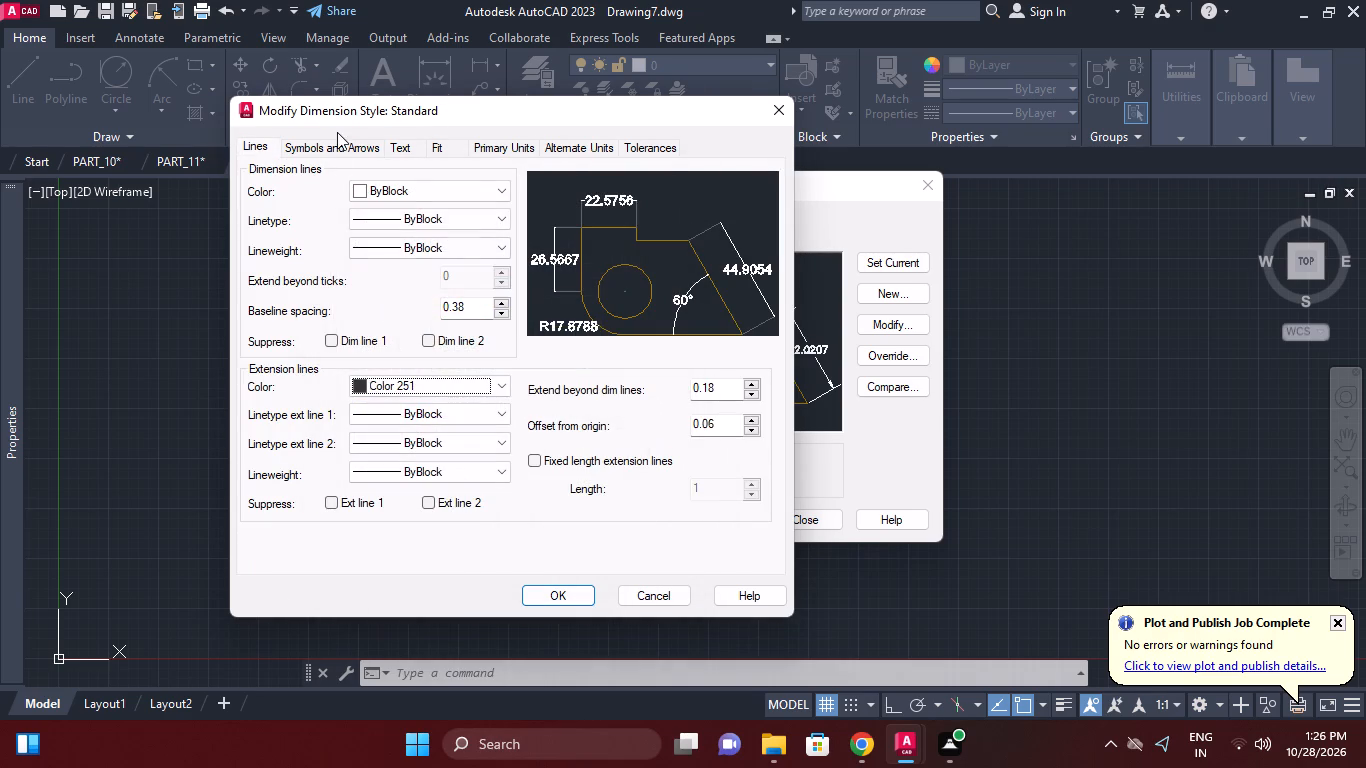
# Set the arrow size of the Standard dimension style to 4.
pyautogui.click(341, 157)
pyautogui.click(351, 149)
pyautogui.click(401, 147)
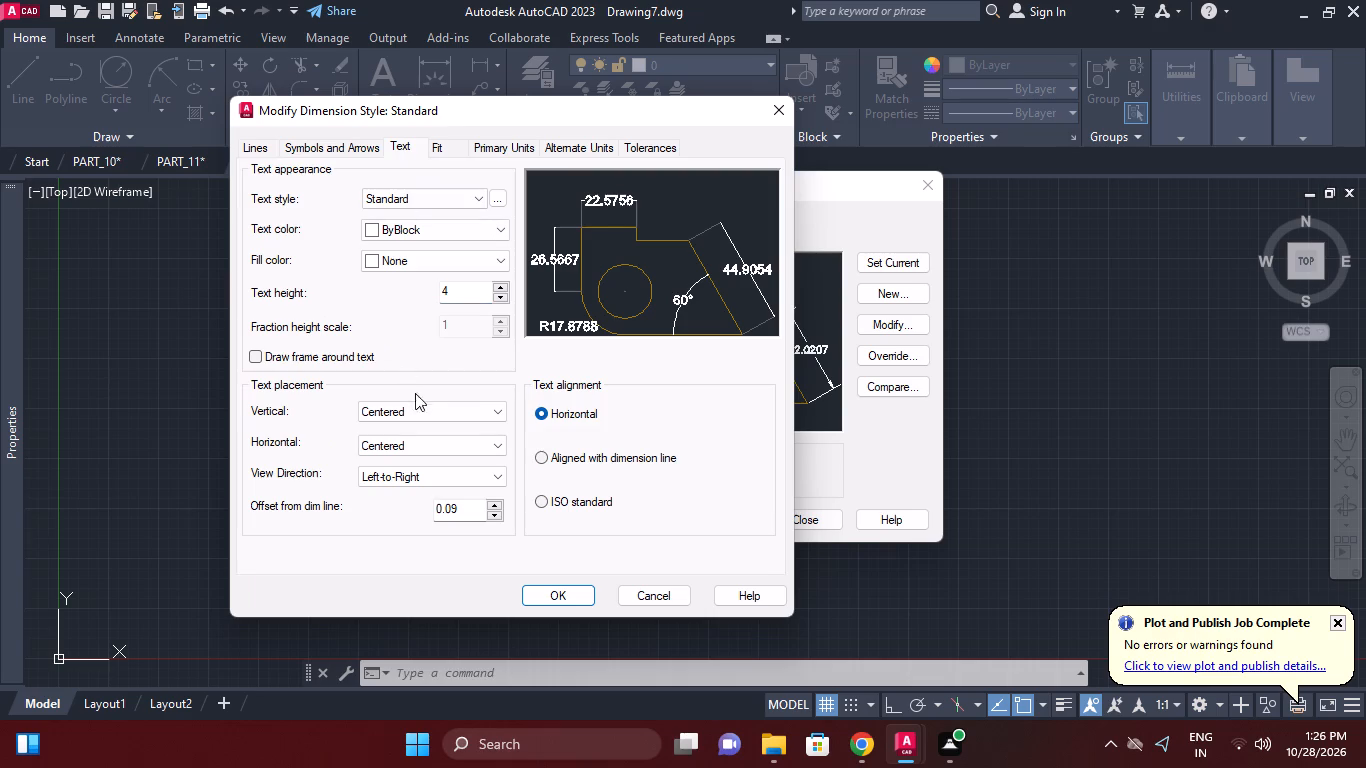
pyautogui.click(316, 152)
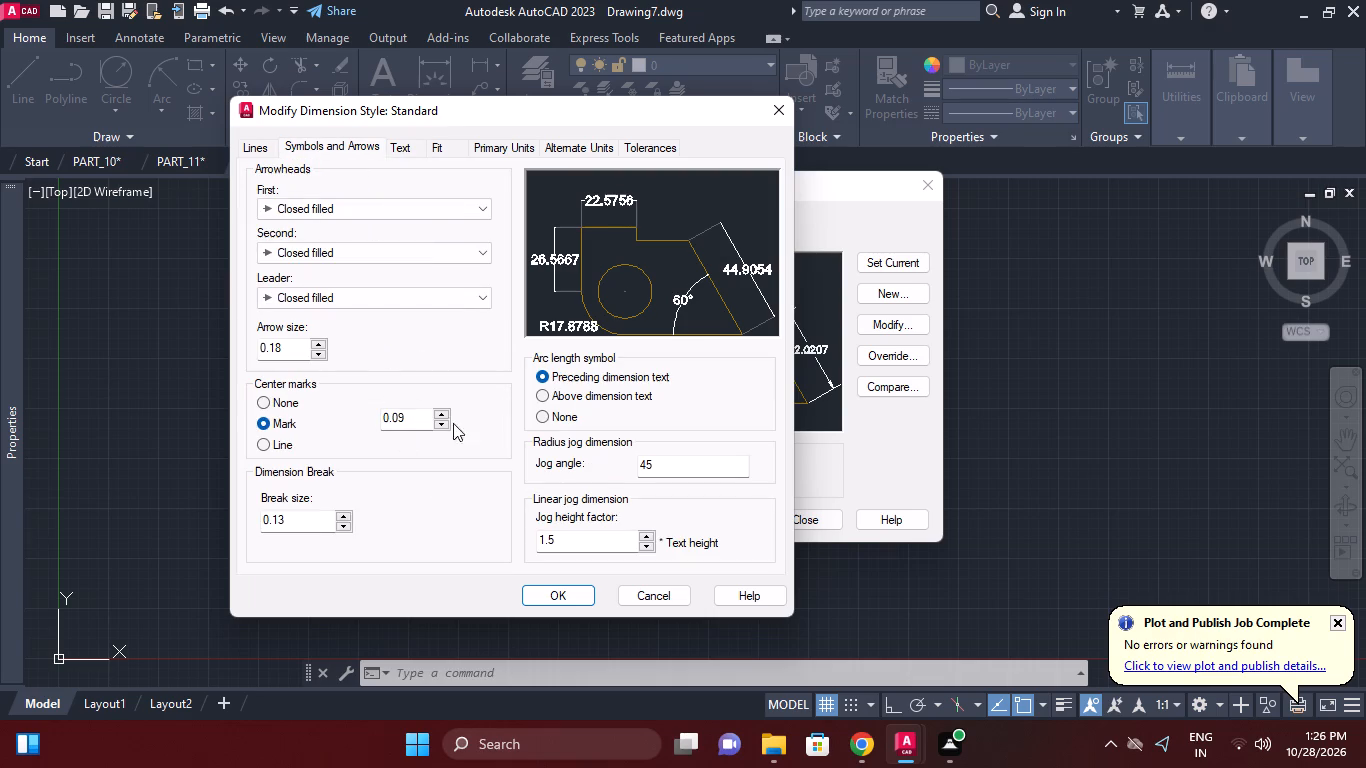
pyautogui.click(410, 149)
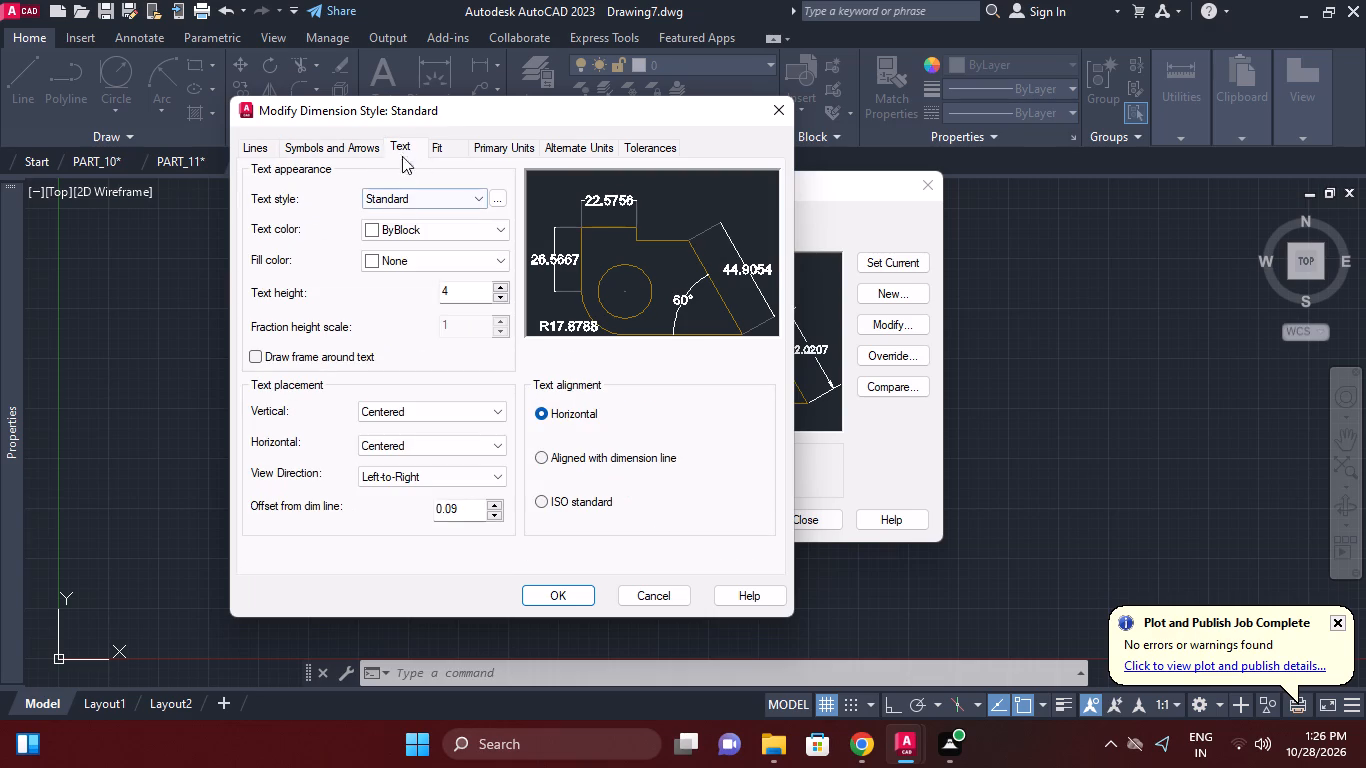
pyautogui.click(386, 148)
pyautogui.click(378, 148)
pyautogui.moveTo(307, 338); pyautogui.dragTo(202, 345)
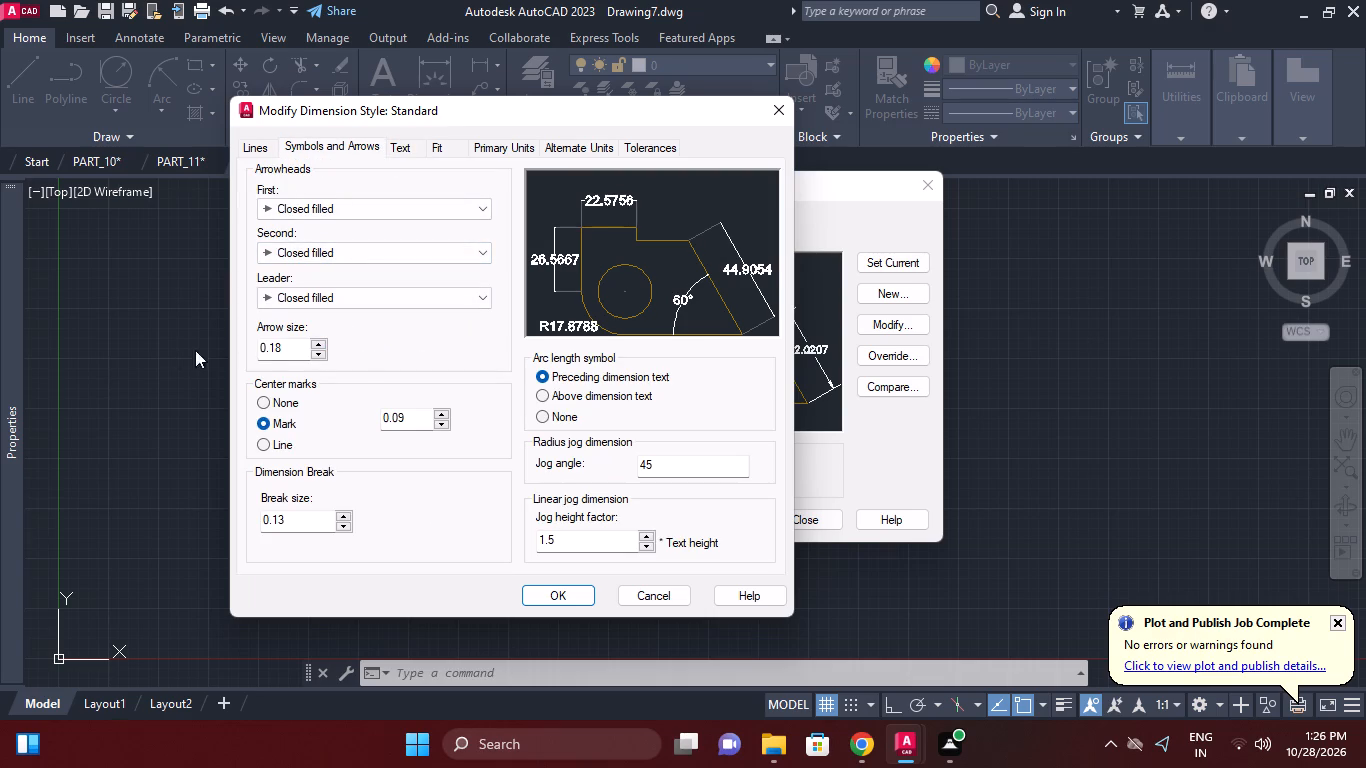
pyautogui.moveTo(283, 343); pyautogui.dragTo(214, 353)
pyautogui.press('4')
pyautogui.press('Return')
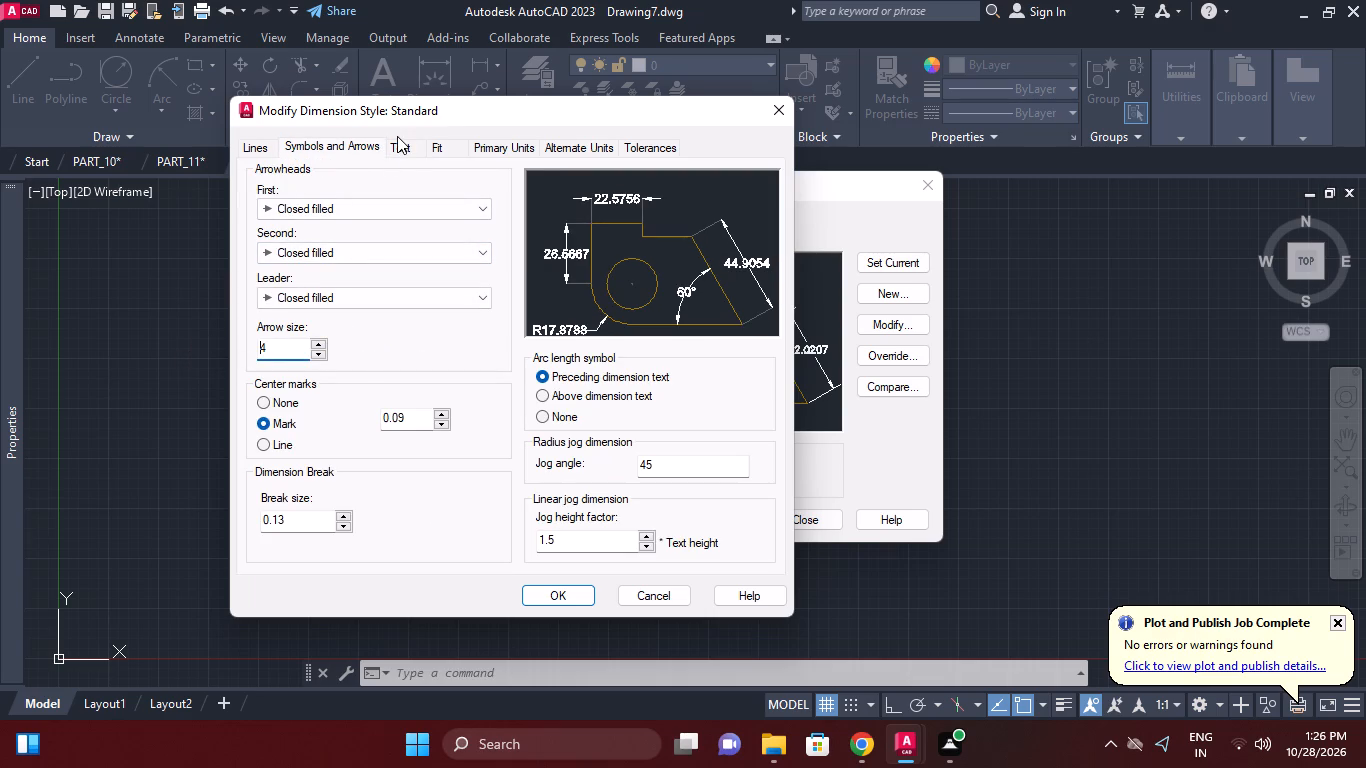
# Align the dimension text with the dimension line and set its vertical placement to Above.
pyautogui.click(404, 149)
pyautogui.click(570, 467)
pyautogui.click(549, 464)
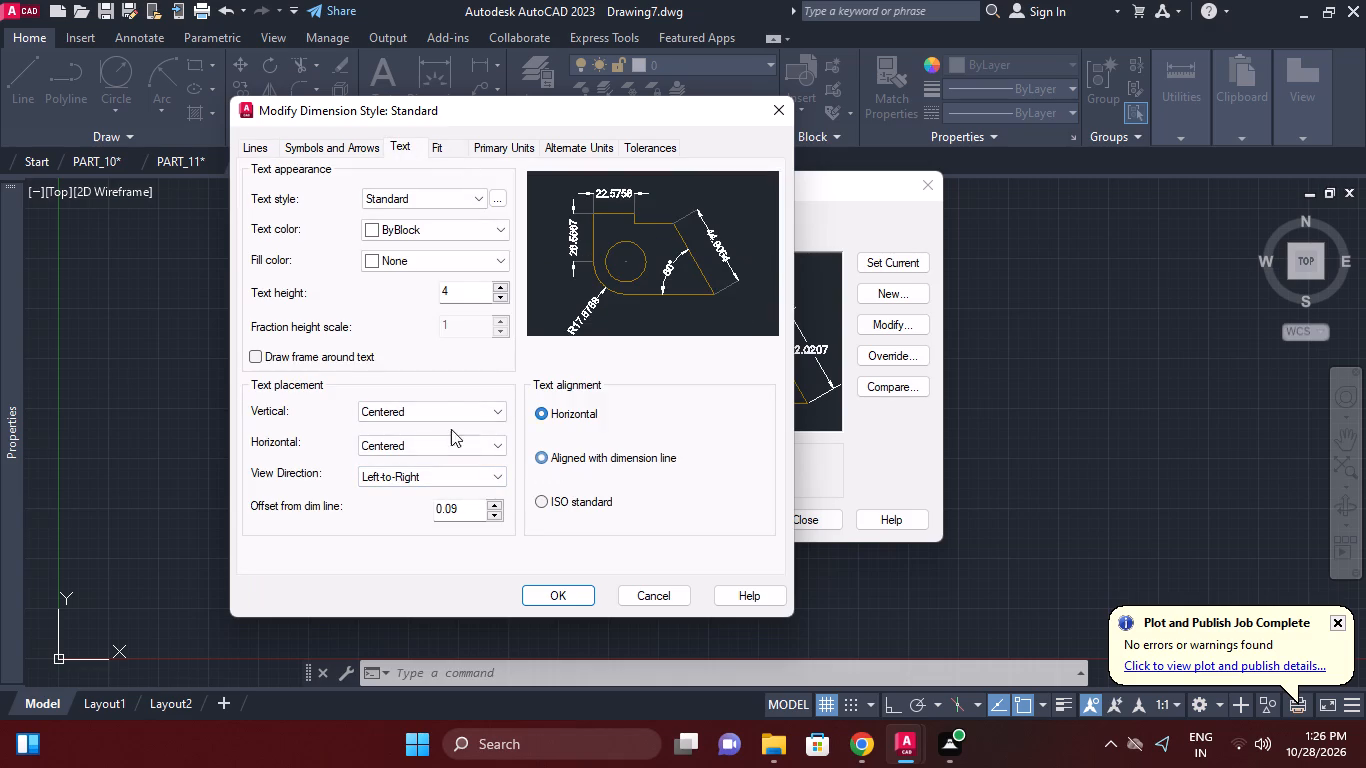
pyautogui.click(444, 407)
pyautogui.click(412, 432)
pyautogui.click(408, 418)
pyautogui.click(401, 443)
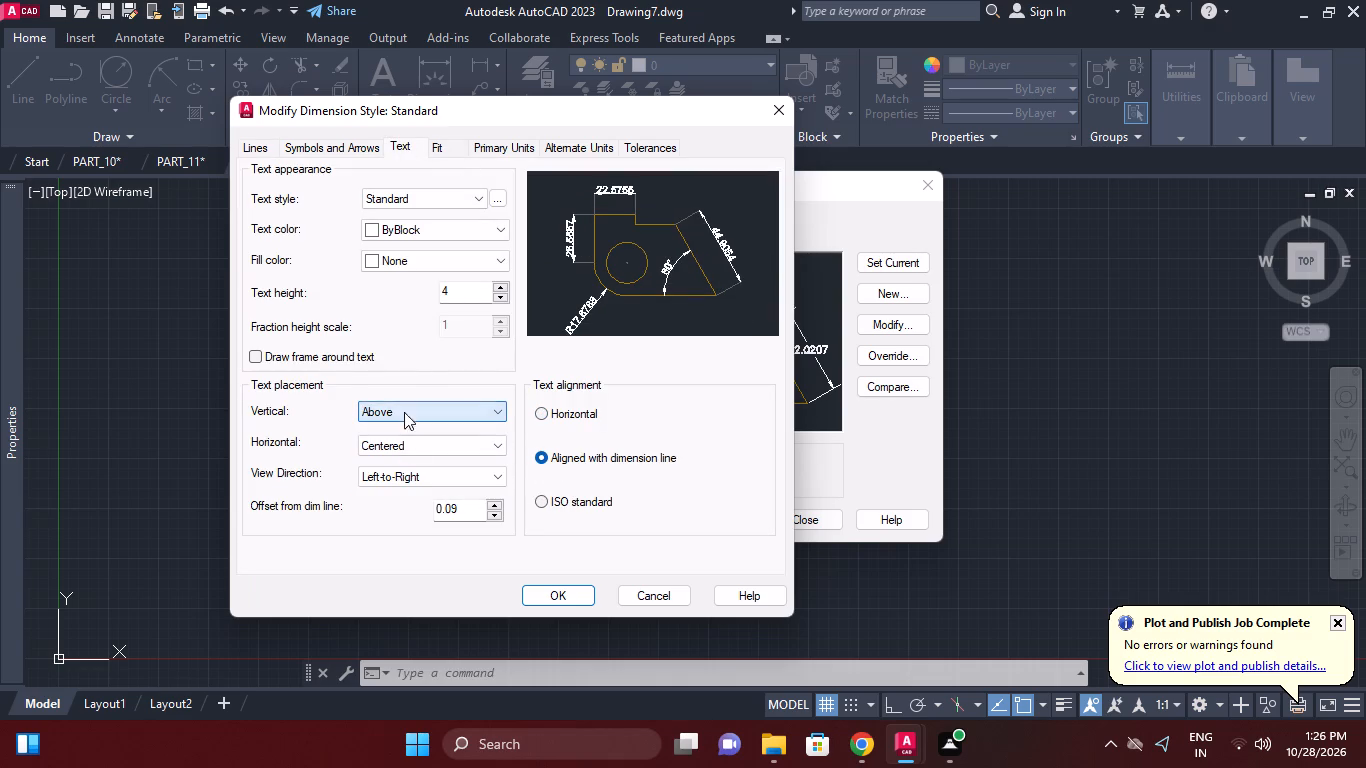
# Set the linear primary units precision to 0, then save the Standard dimension style and make it current.
pyautogui.click(494, 148)
pyautogui.click(426, 211)
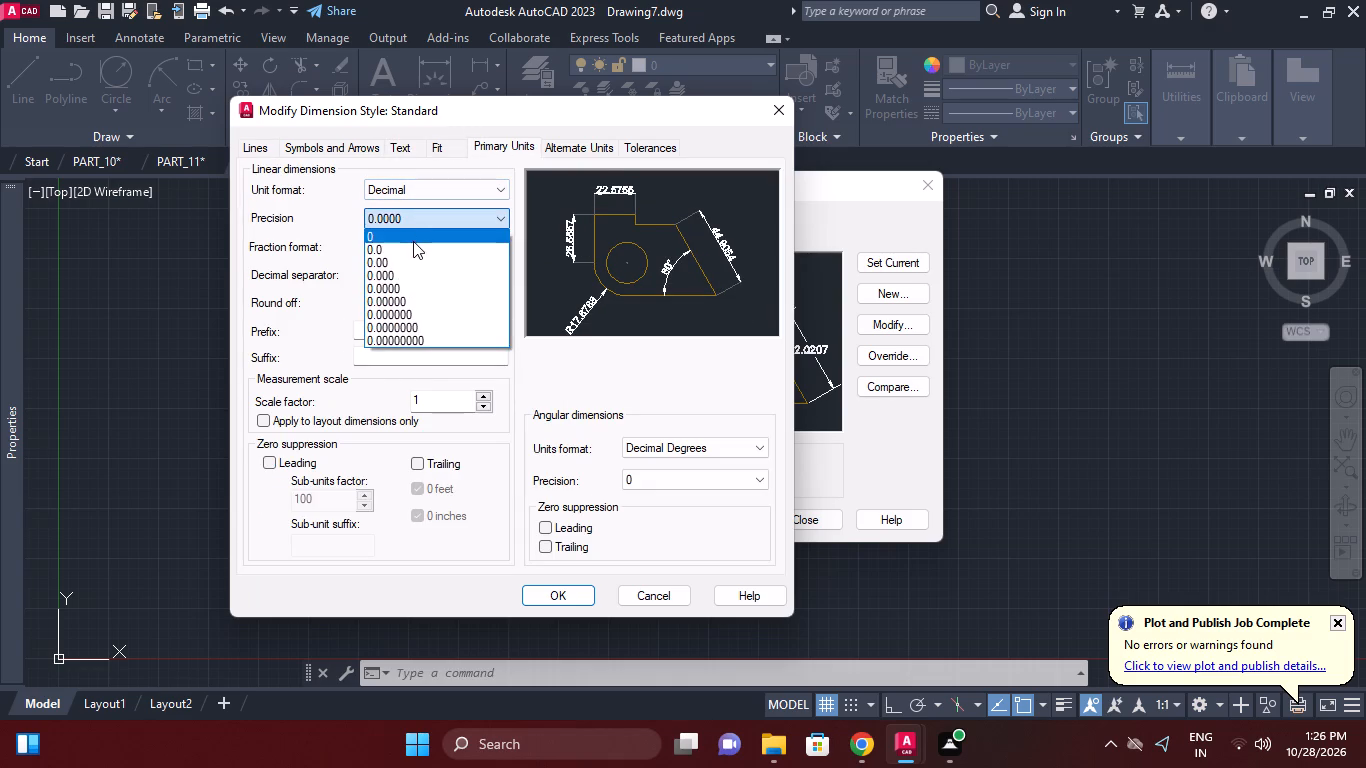
pyautogui.click(412, 245)
pyautogui.click(397, 209)
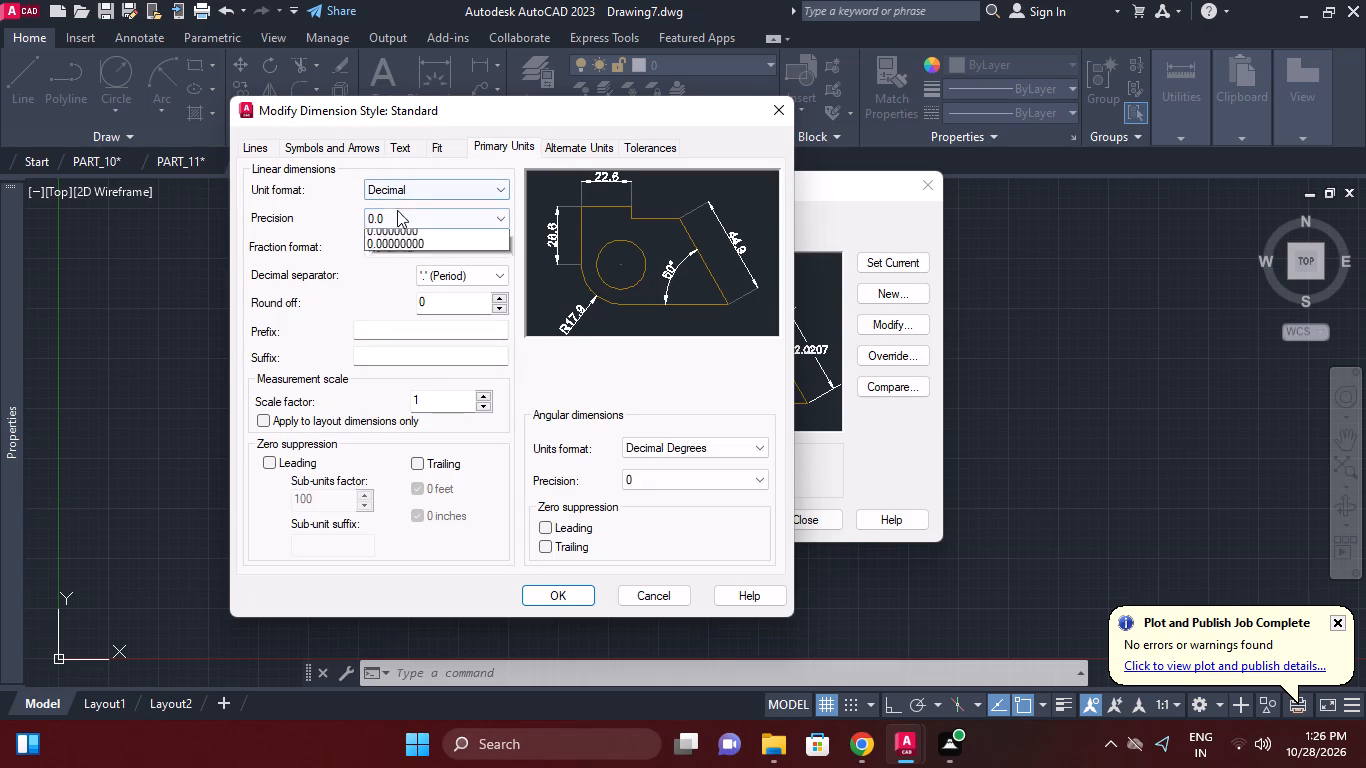
pyautogui.click(388, 225)
pyautogui.click(437, 195)
pyautogui.click(424, 189)
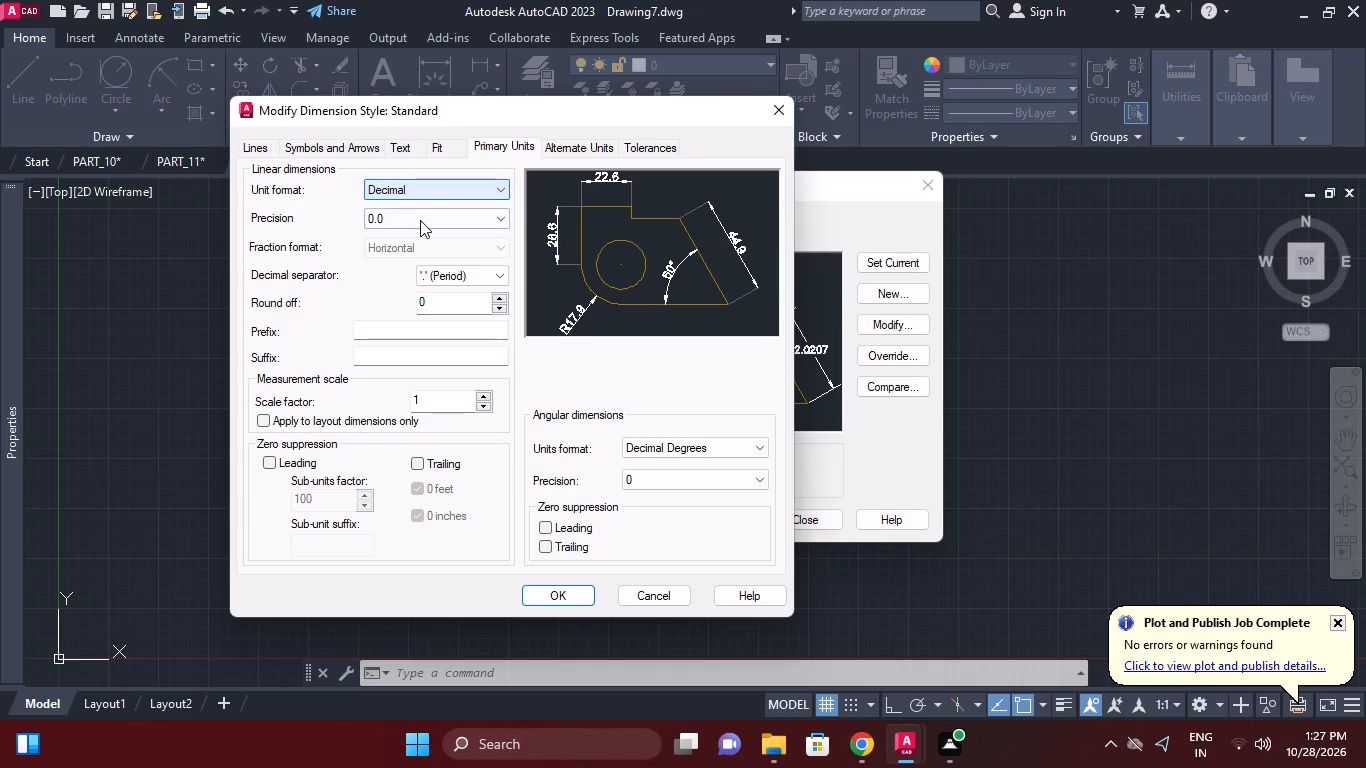
pyautogui.click(419, 225)
pyautogui.click(404, 240)
pyautogui.click(589, 594)
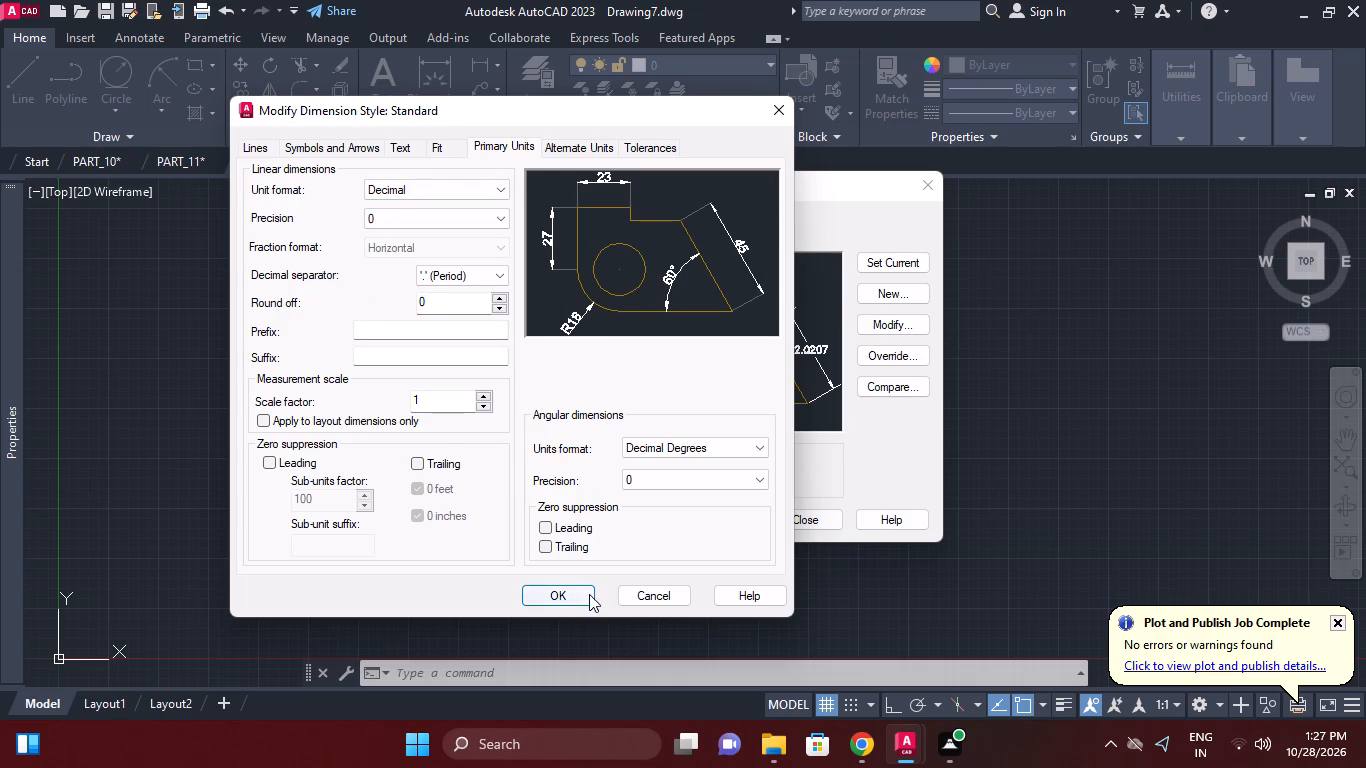
pyautogui.doubleClick(889, 262)
pyautogui.click(817, 511)
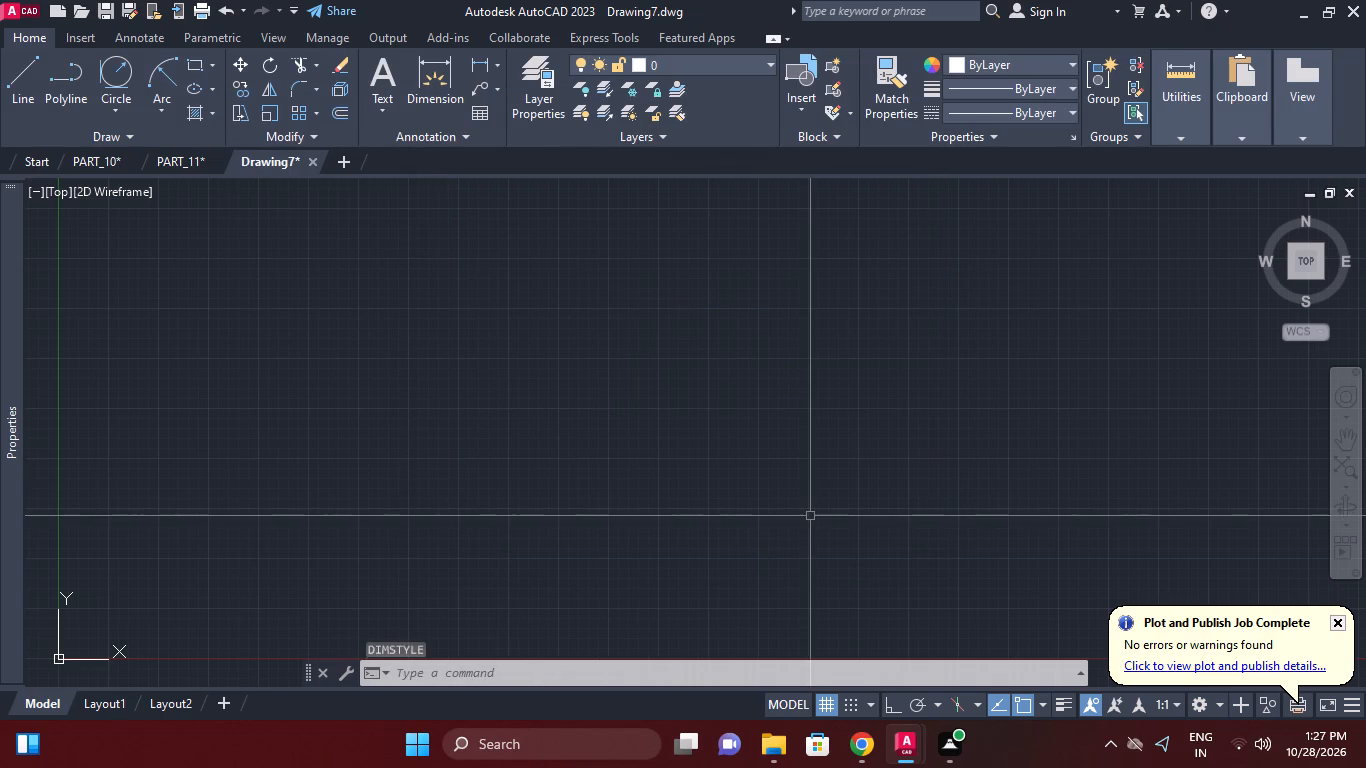
# Draw a circle of radius 10 in the empty area up and to the right of the origin.
pyautogui.press('Escape')
pyautogui.middleClick(790, 486)
pyautogui.press('c')
pyautogui.press('space')
pyautogui.click(762, 473)
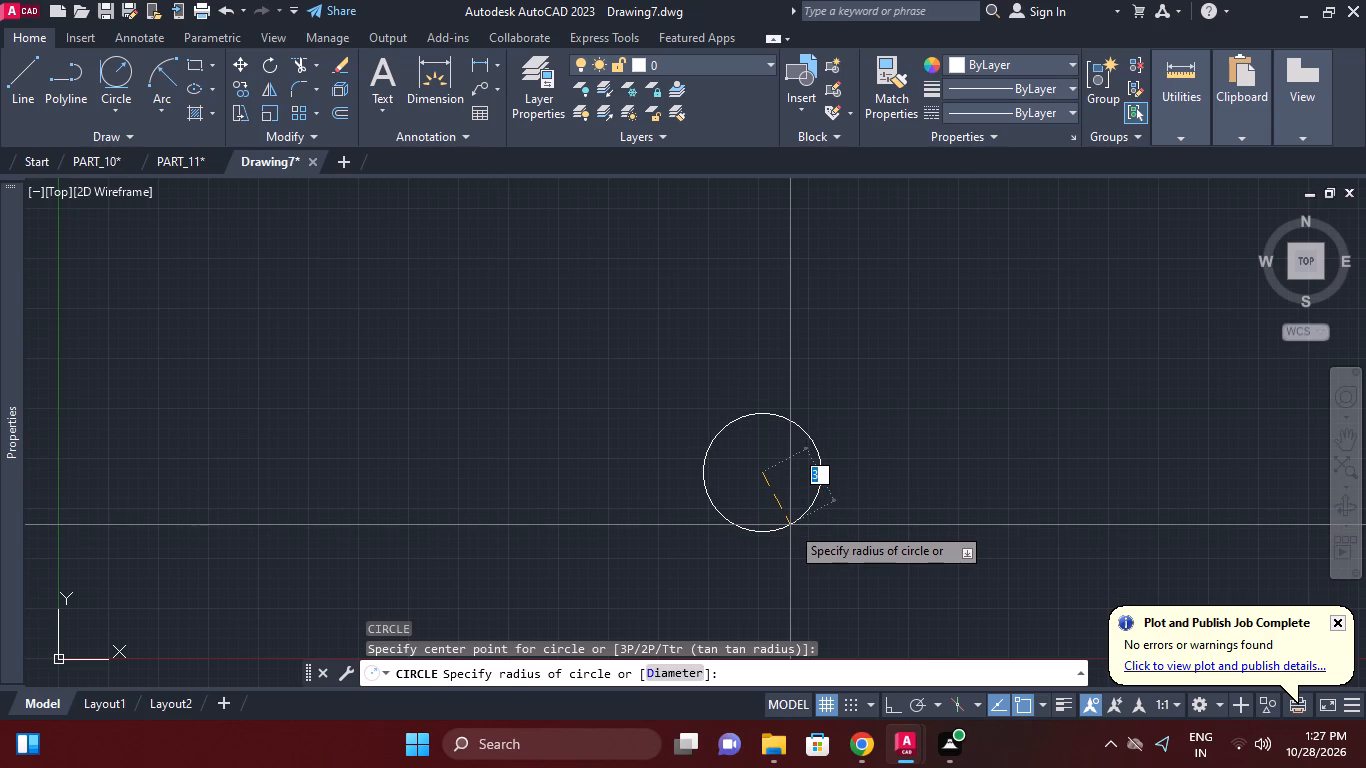
pyautogui.write('10')
pyautogui.press('Return')
# Draw a circle of radius 20 concentric with the radius 10 circle.
pyautogui.press('Return')
pyautogui.scroll(-2, 847, 318)
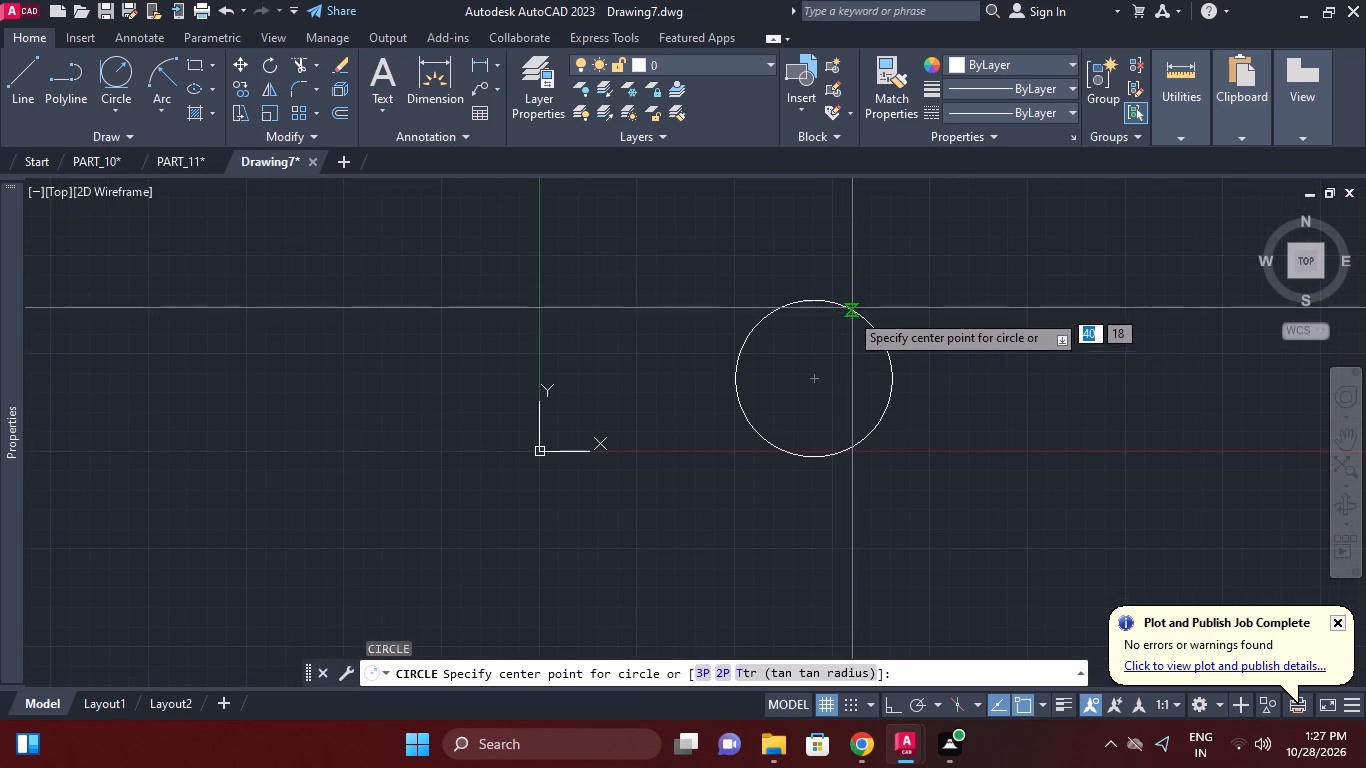
pyautogui.click(817, 380)
pyautogui.write('20')
pyautogui.press('Return')
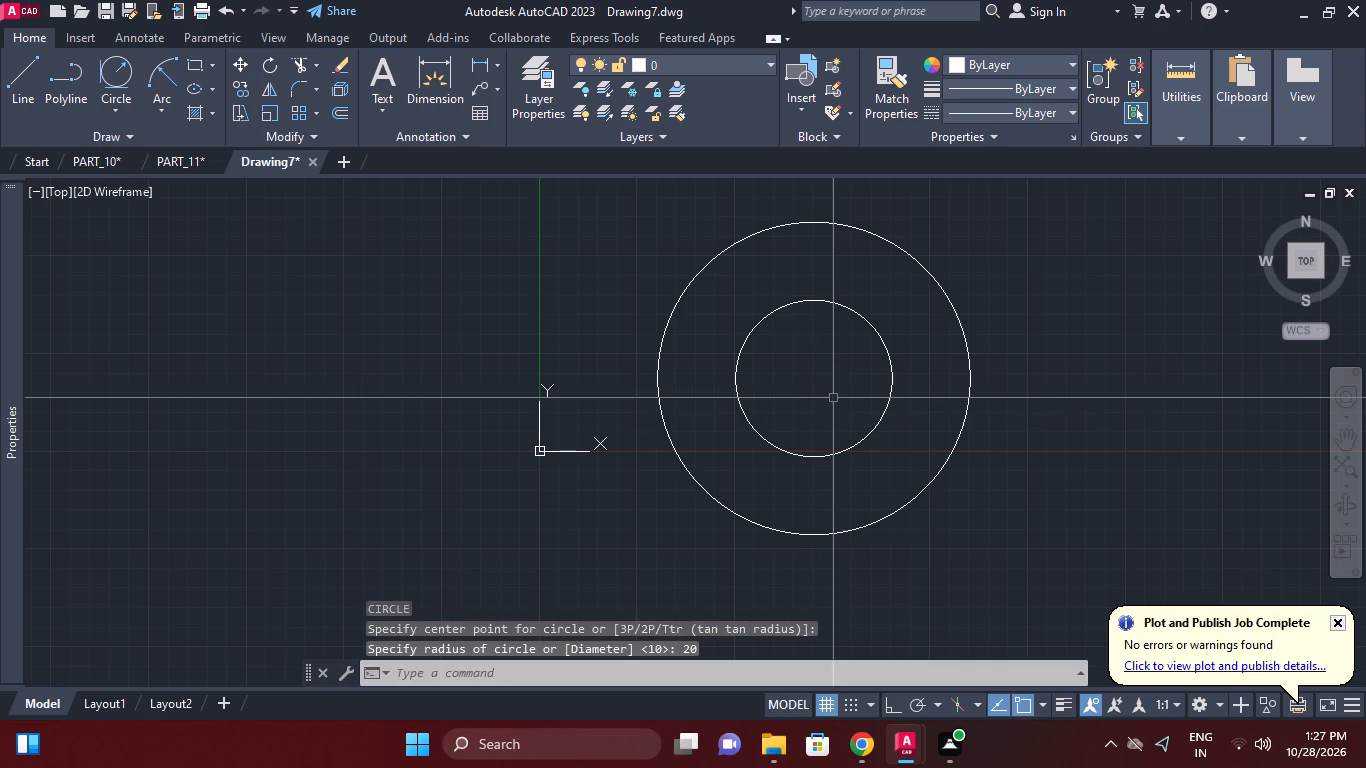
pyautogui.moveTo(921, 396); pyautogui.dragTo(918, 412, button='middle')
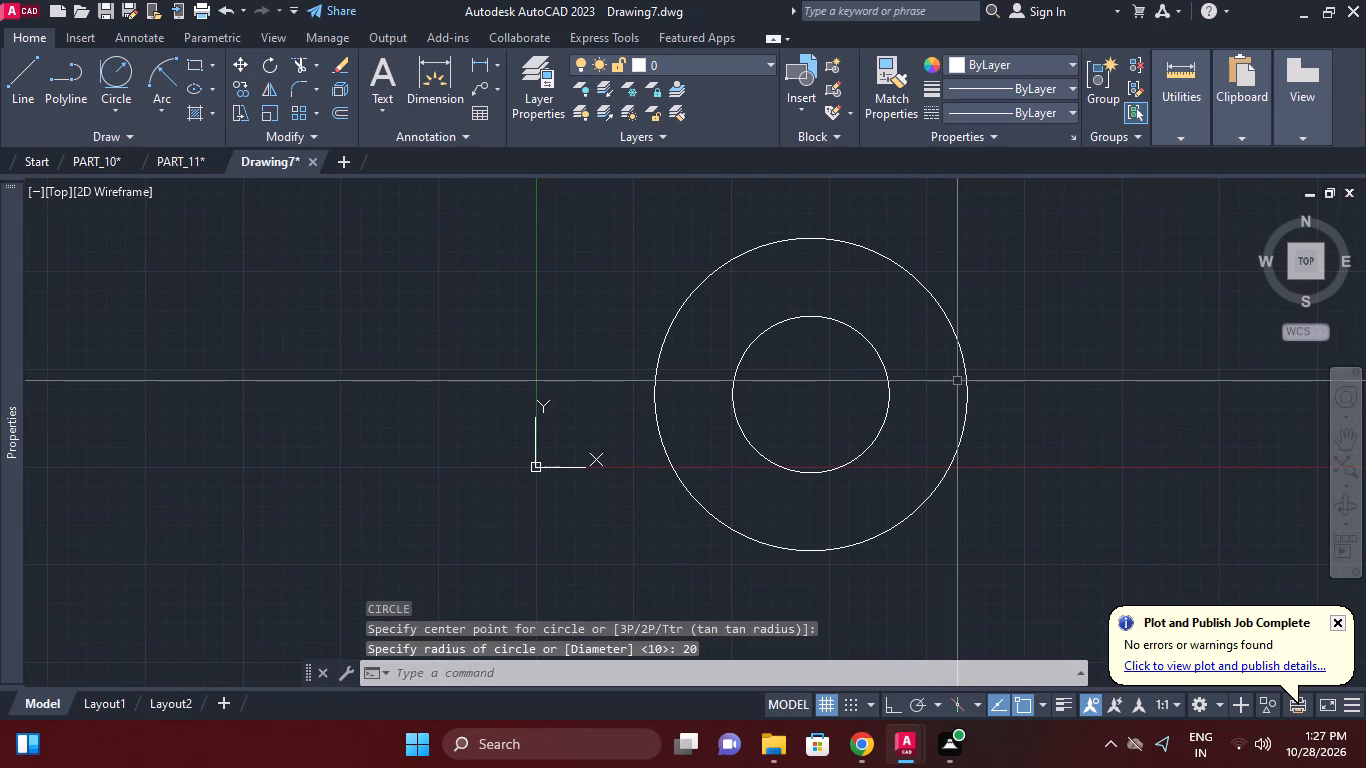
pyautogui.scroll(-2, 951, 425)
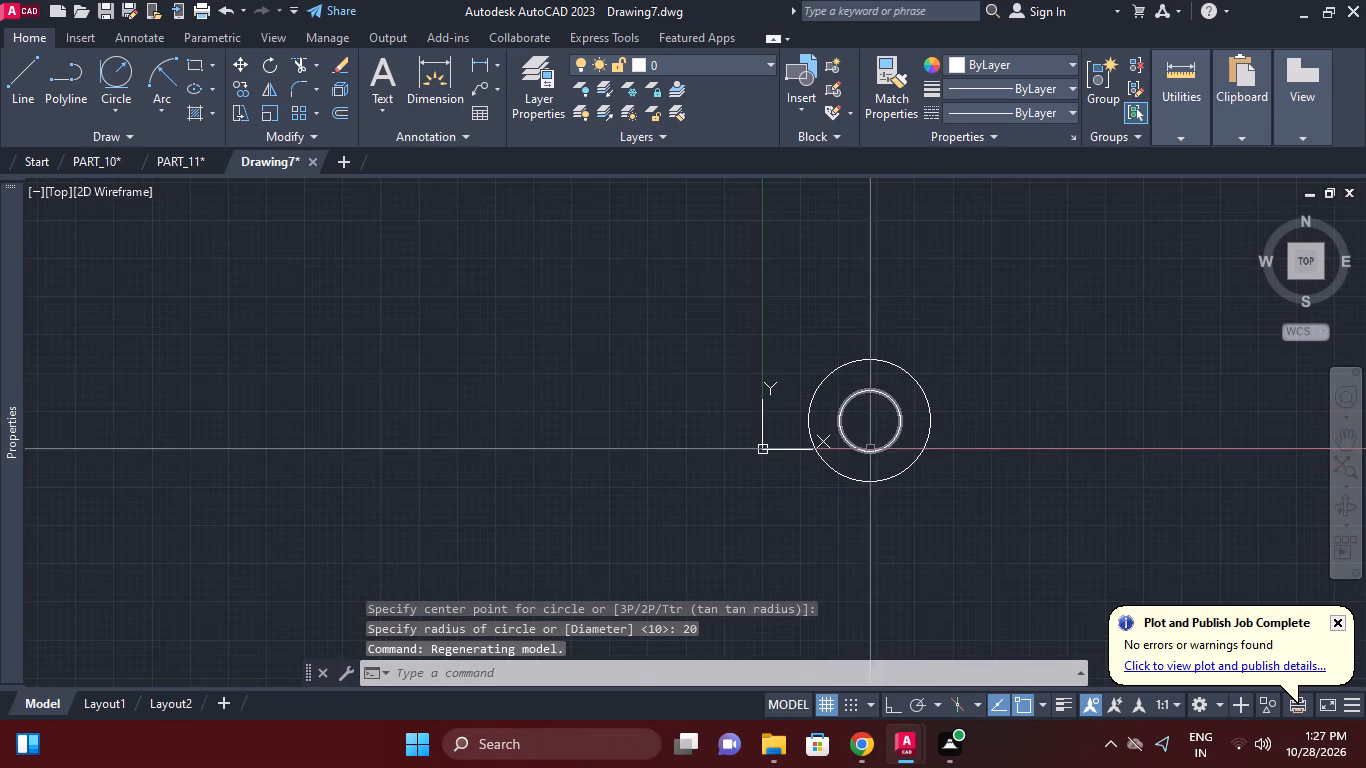
# Move both concentric circles up and to the right so their shared centre sits at about X 63, Y 52.
pyautogui.scroll(1, 868, 474)
pyautogui.moveTo(937, 491); pyautogui.dragTo(930, 477)
pyautogui.click(863, 387)
pyautogui.rightClick(872, 385)
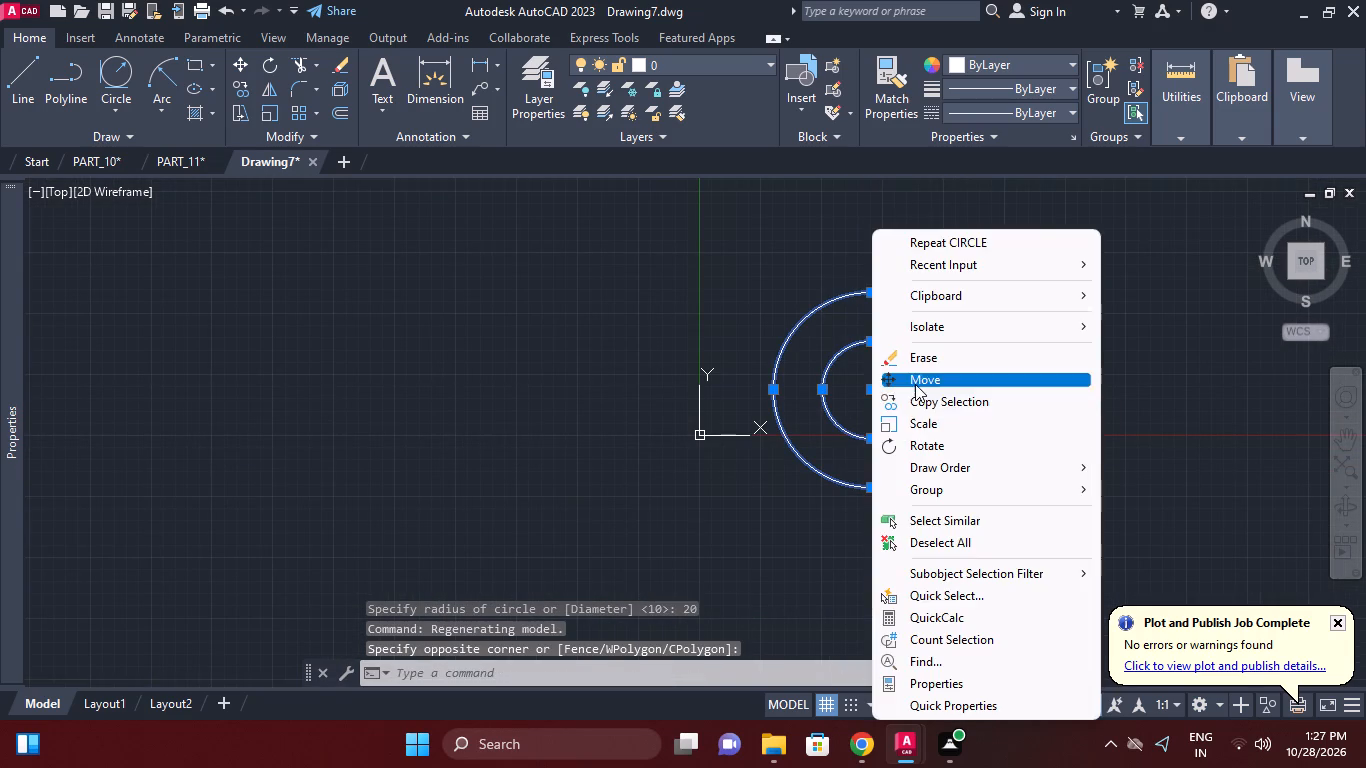
pyautogui.click(915, 384)
pyautogui.click(926, 433)
pyautogui.moveTo(977, 413); pyautogui.dragTo(978, 456, button='middle')
pyautogui.scroll(-1, 1000, 392)
pyautogui.moveTo(1000, 396); pyautogui.dragTo(945, 464, button='middle')
pyautogui.click(984, 383)
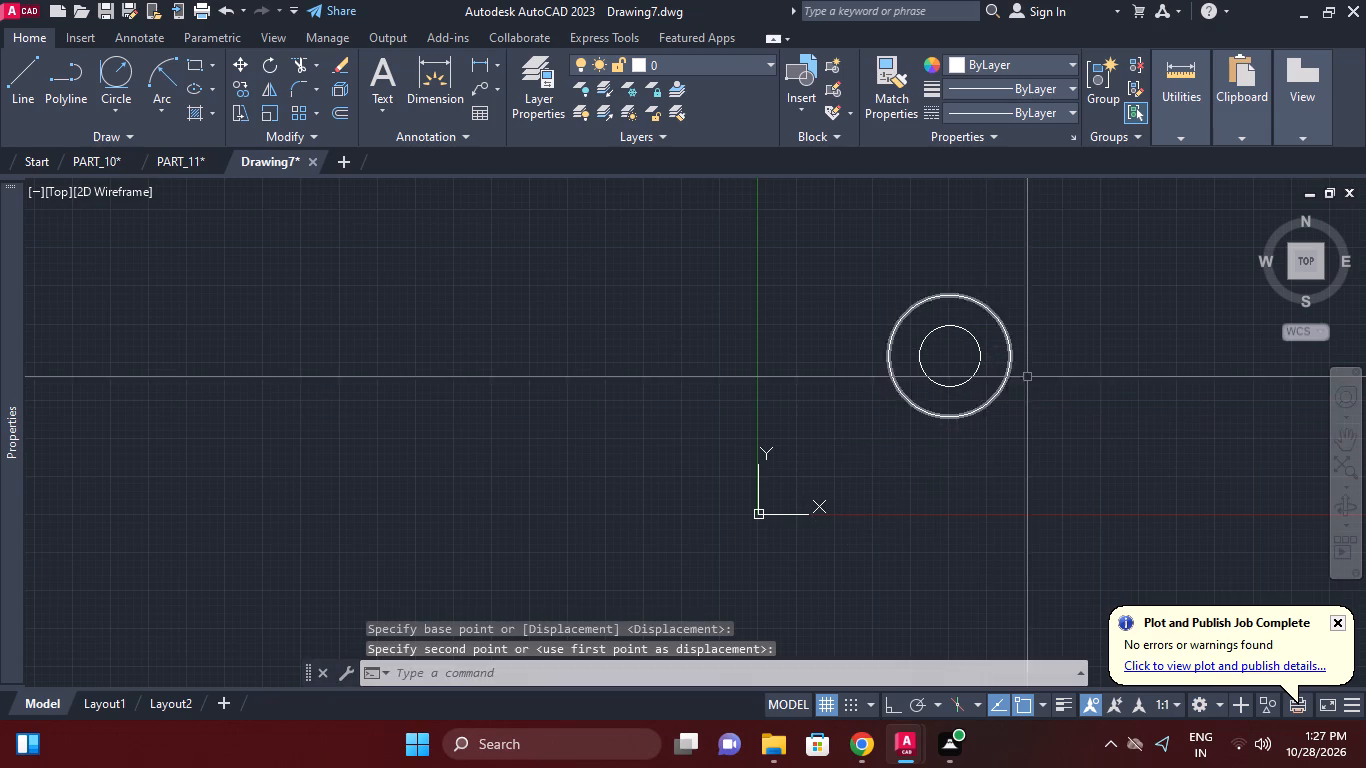
# Draw a horizontal construction line through the centre of the concentric circles.
pyautogui.click(100, 134)
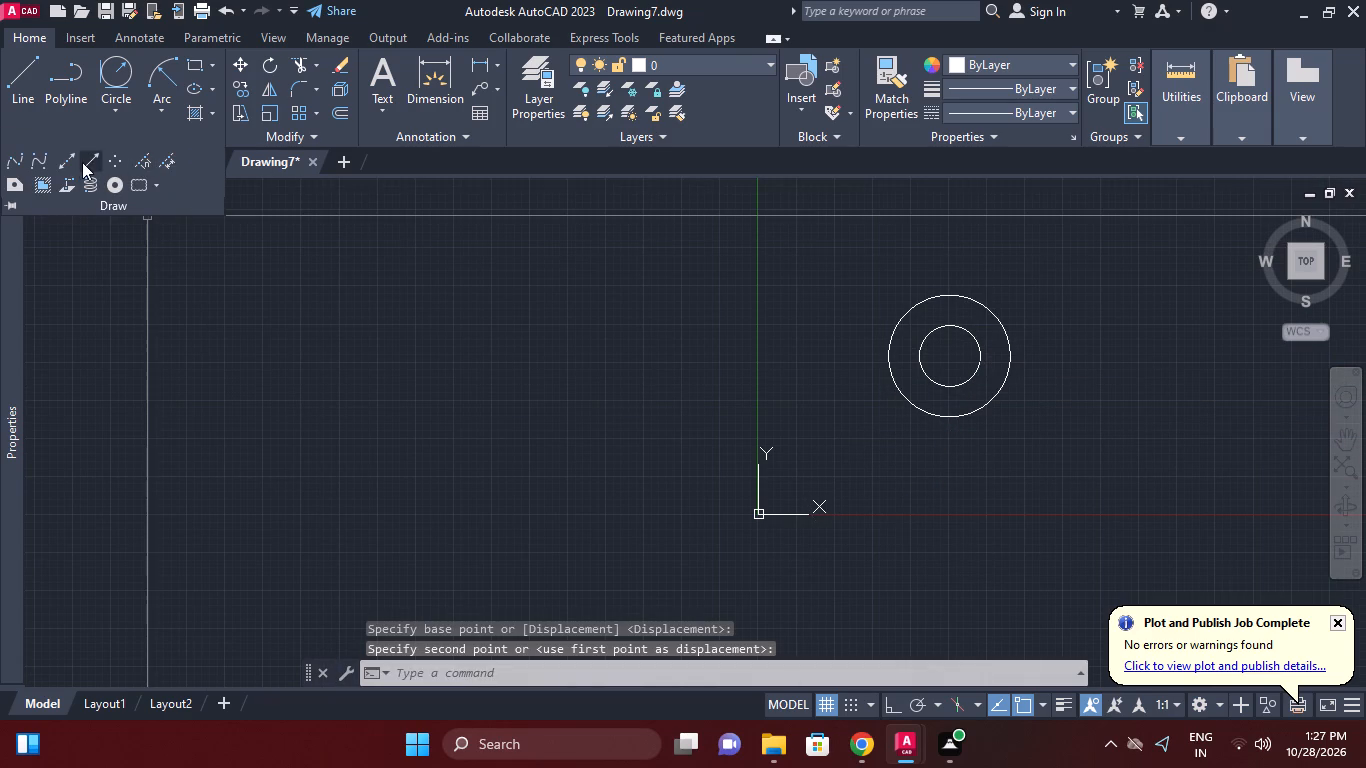
pyautogui.click(76, 161)
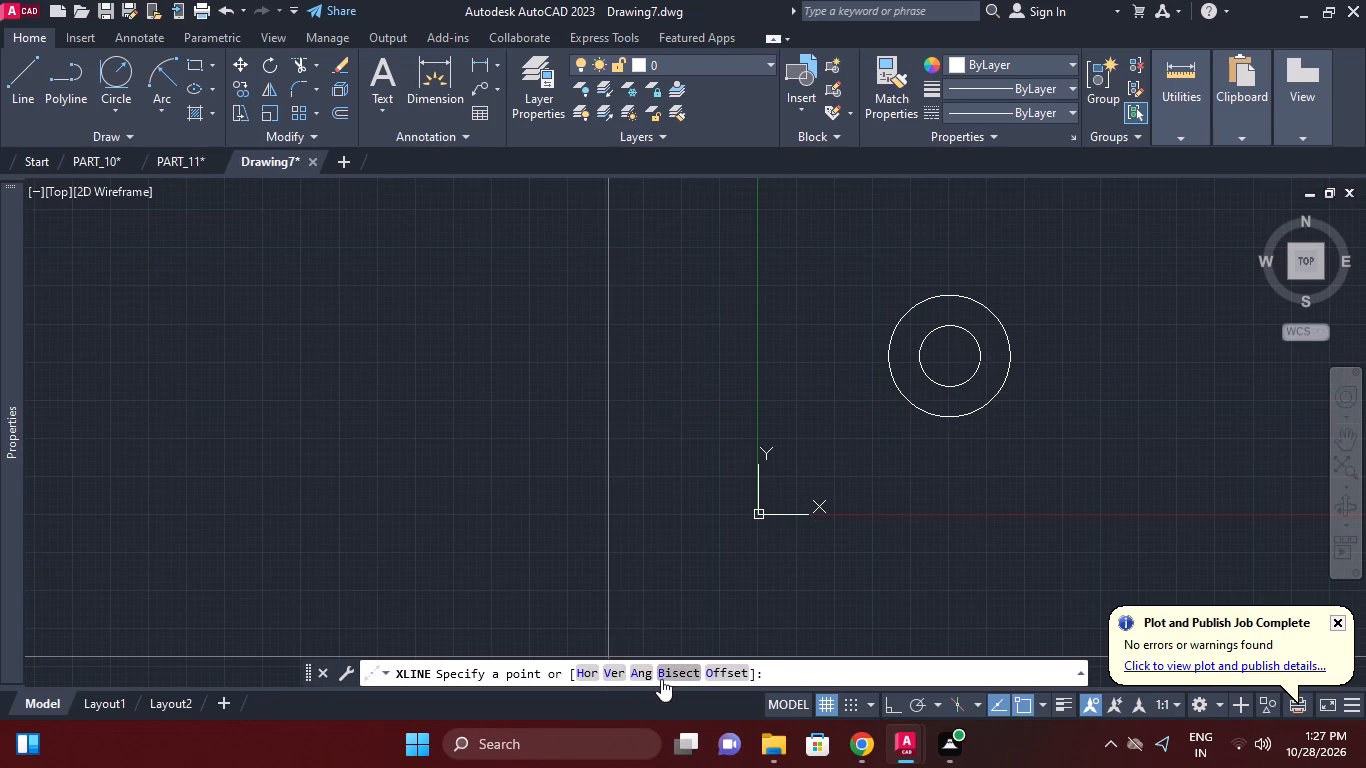
pyautogui.click(588, 668)
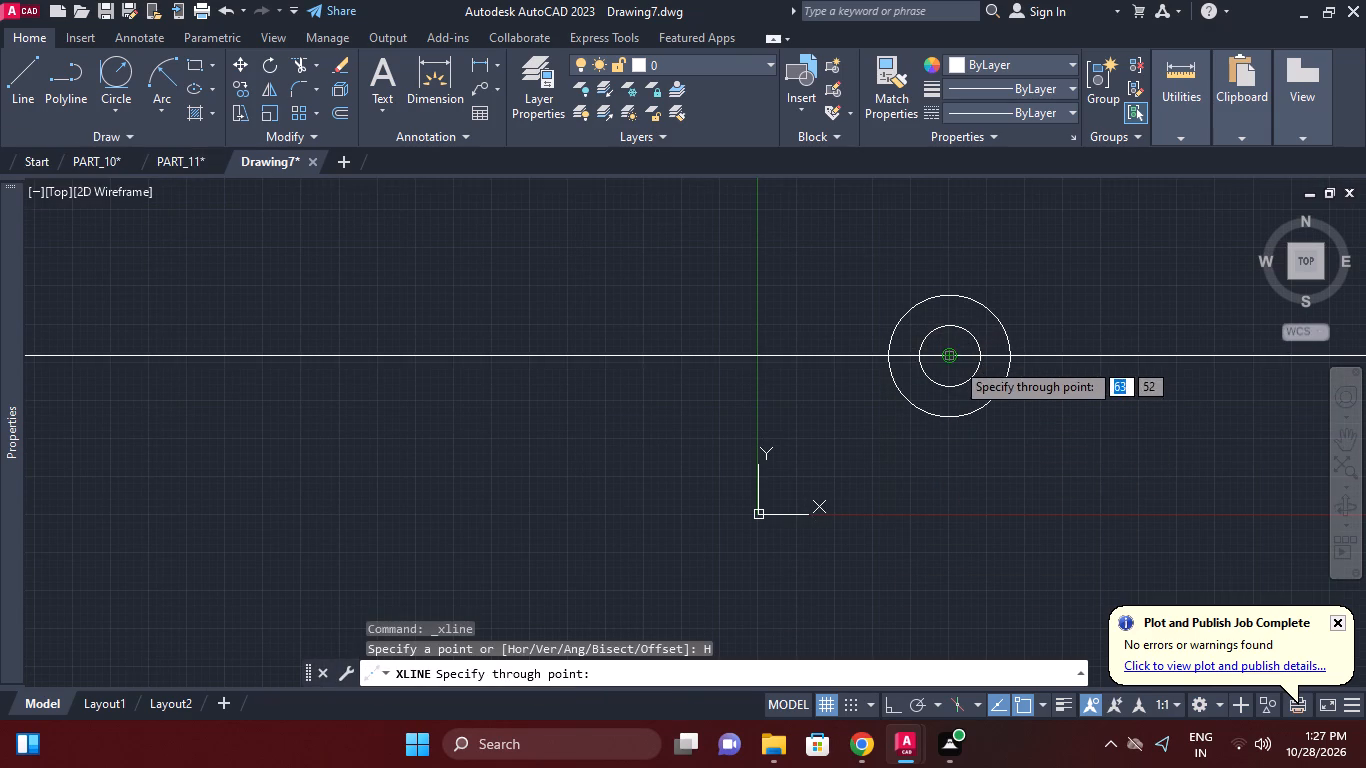
pyautogui.click(953, 357)
pyautogui.rightClick(1003, 434)
# Draw a vertical construction line through the centre of the concentric circles.
pyautogui.rightClick(1051, 417)
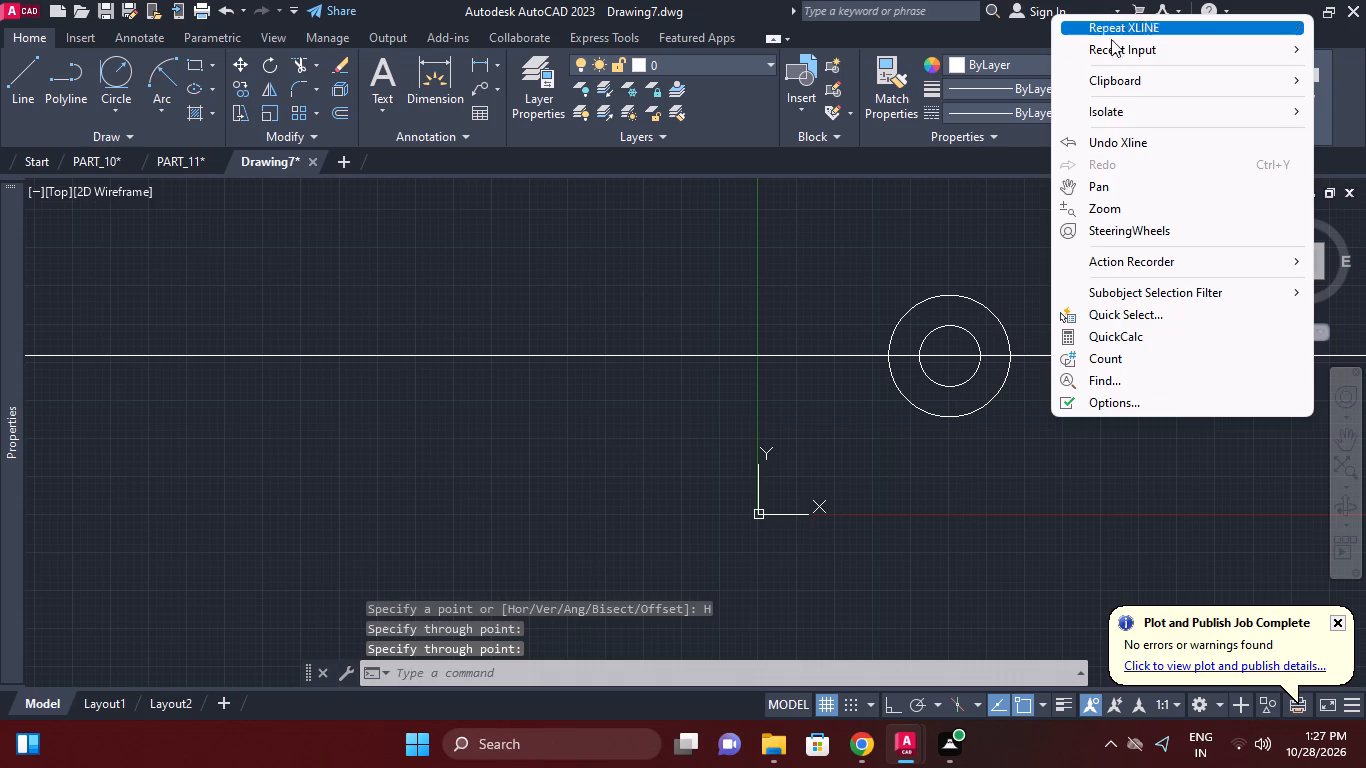
pyautogui.click(1116, 30)
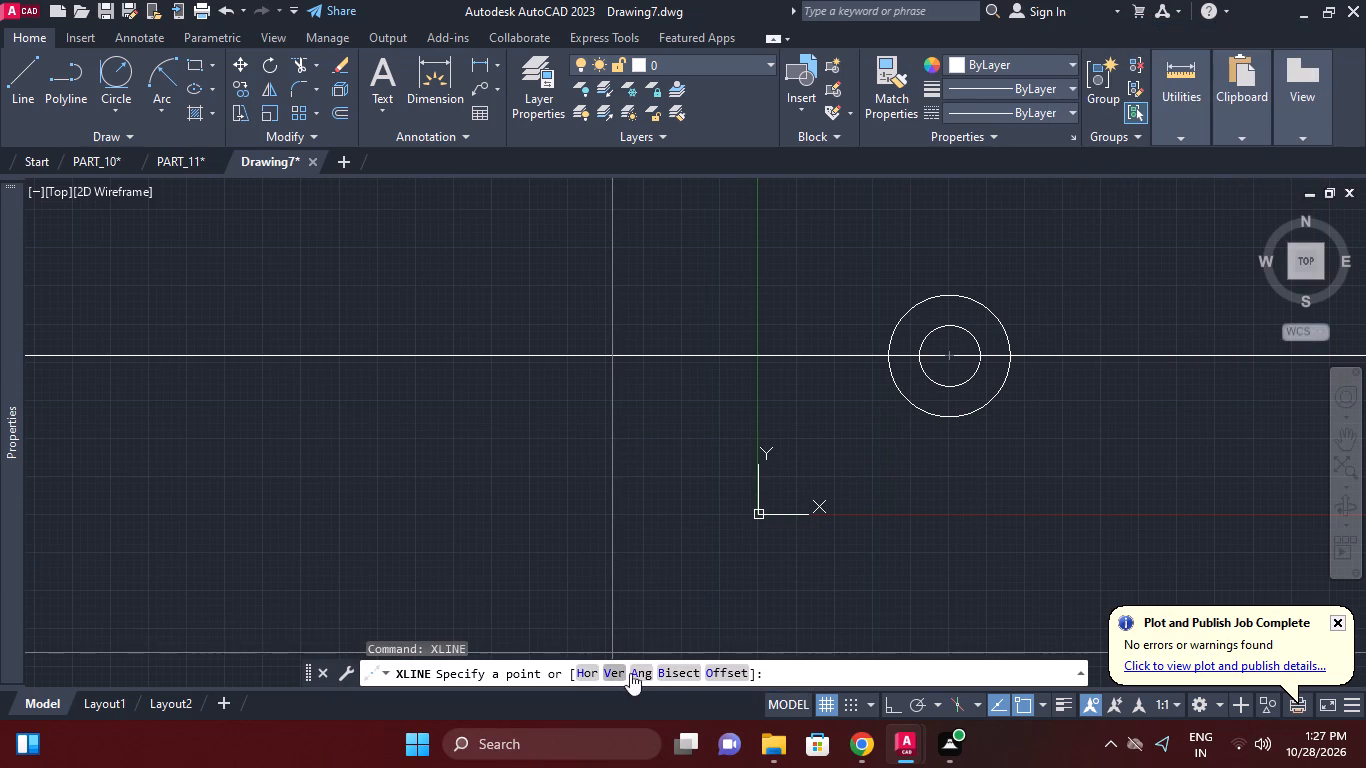
pyautogui.click(617, 677)
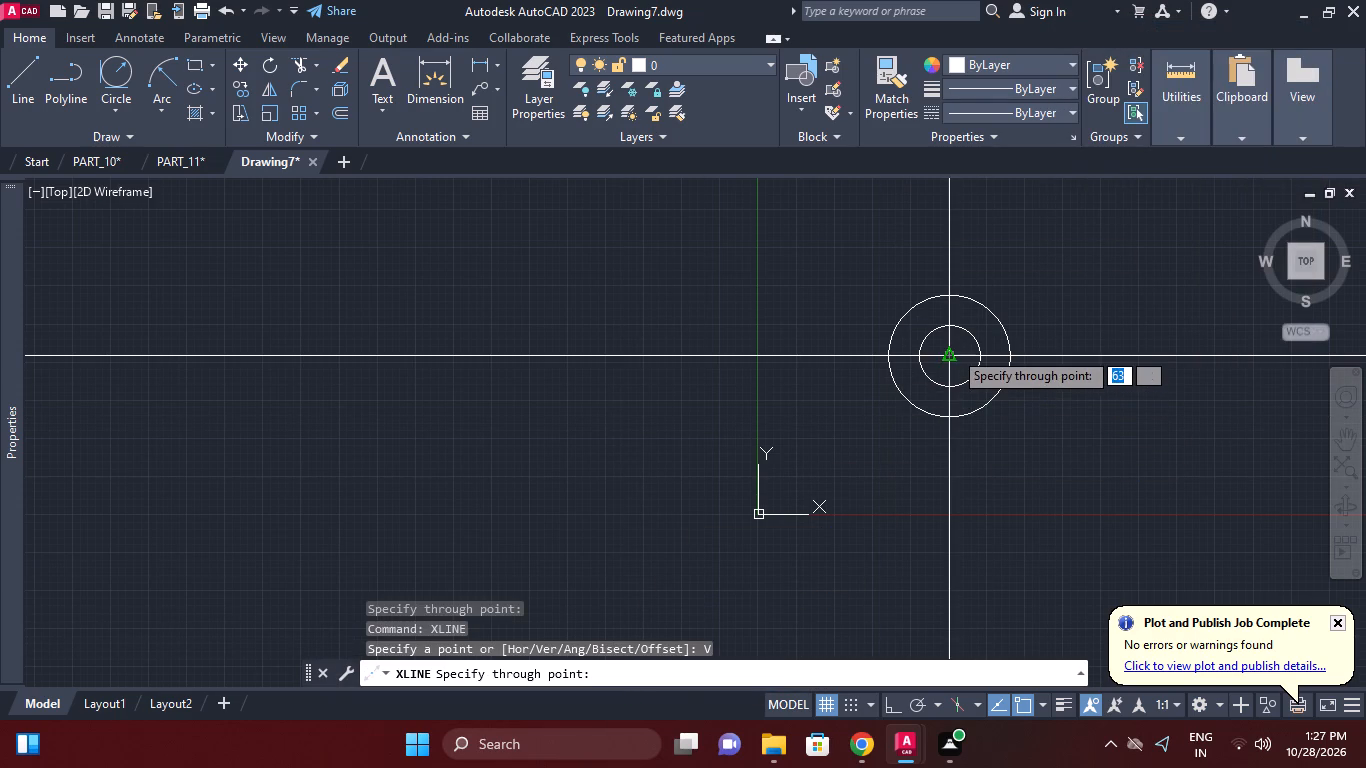
pyautogui.click(951, 350)
pyautogui.moveTo(1041, 451); pyautogui.dragTo(909, 466, button='middle')
pyautogui.scroll(-1, 905, 473)
pyautogui.rightClick(1000, 382)
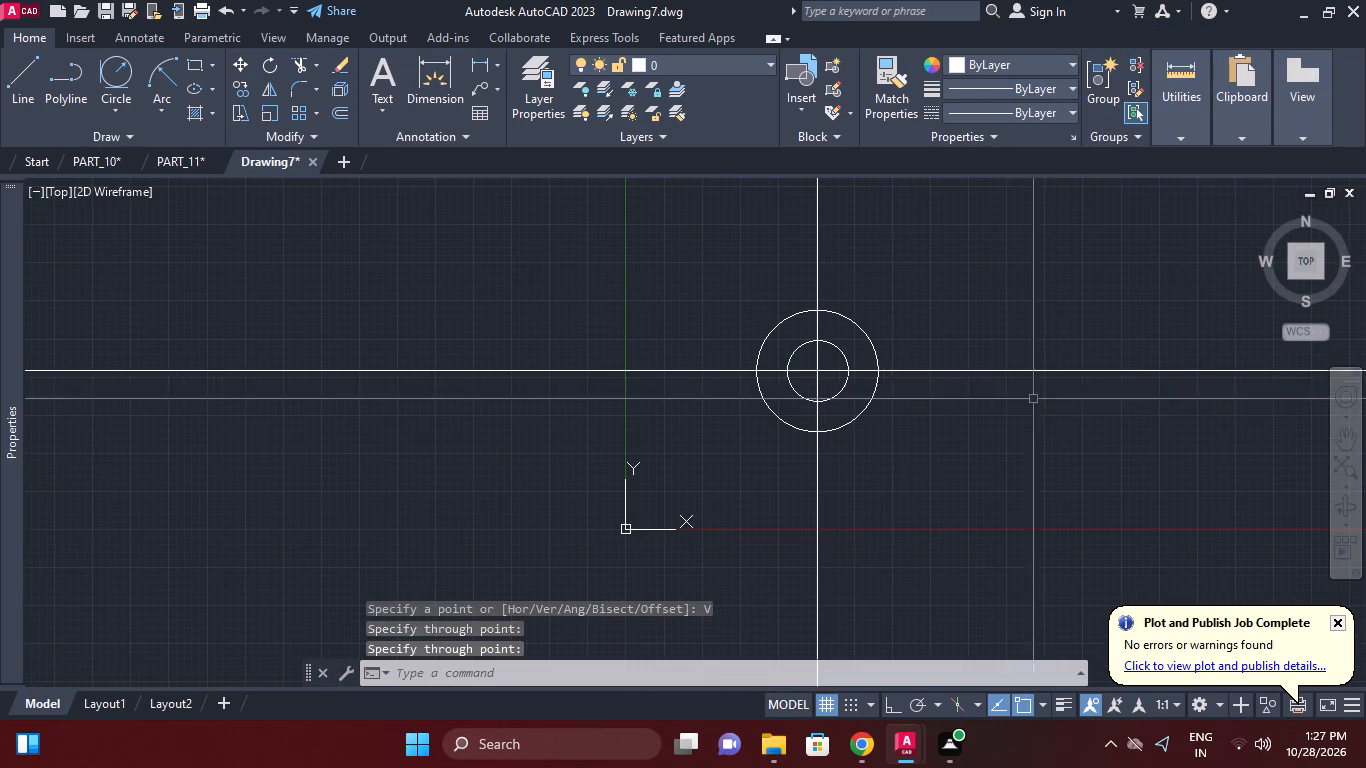
# Offset the vertical construction line through the circles' centre by 55 to the right.
pyautogui.click(346, 109)
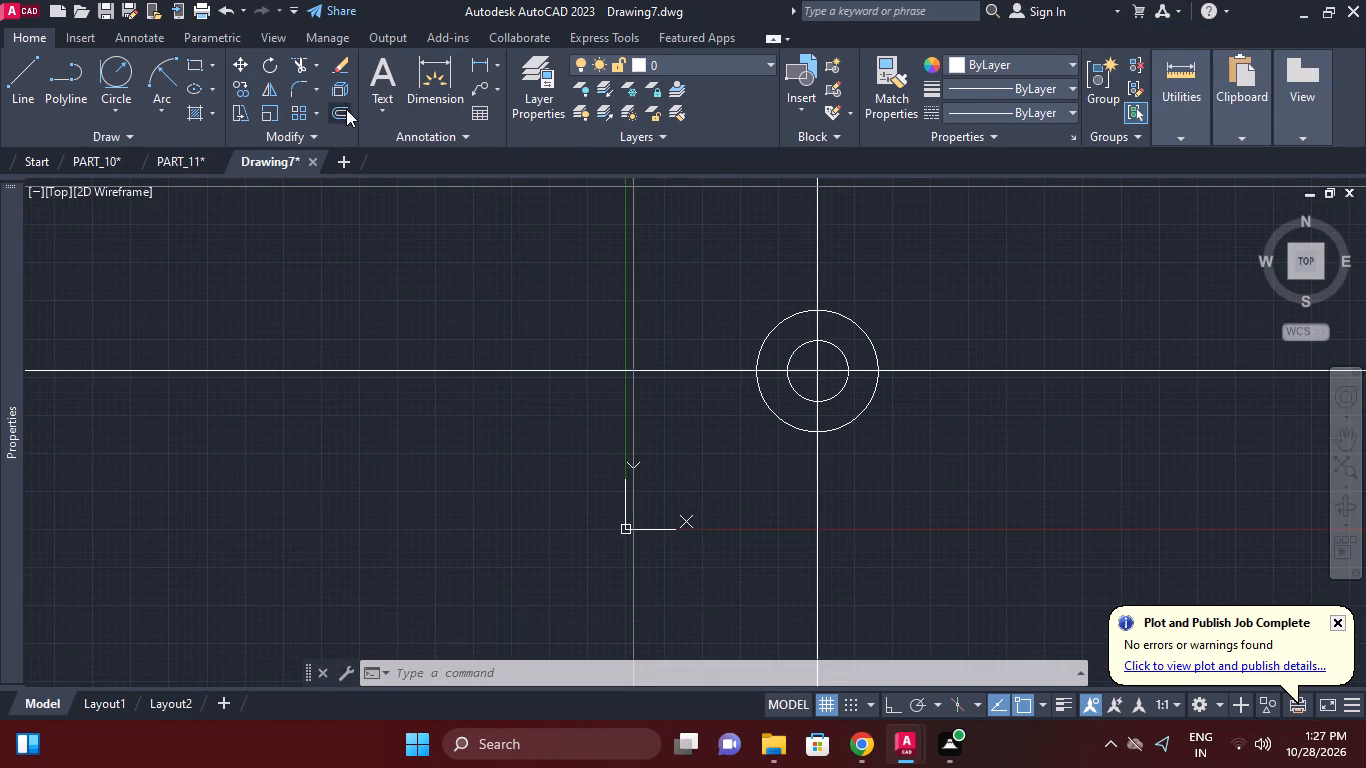
pyautogui.write('55')
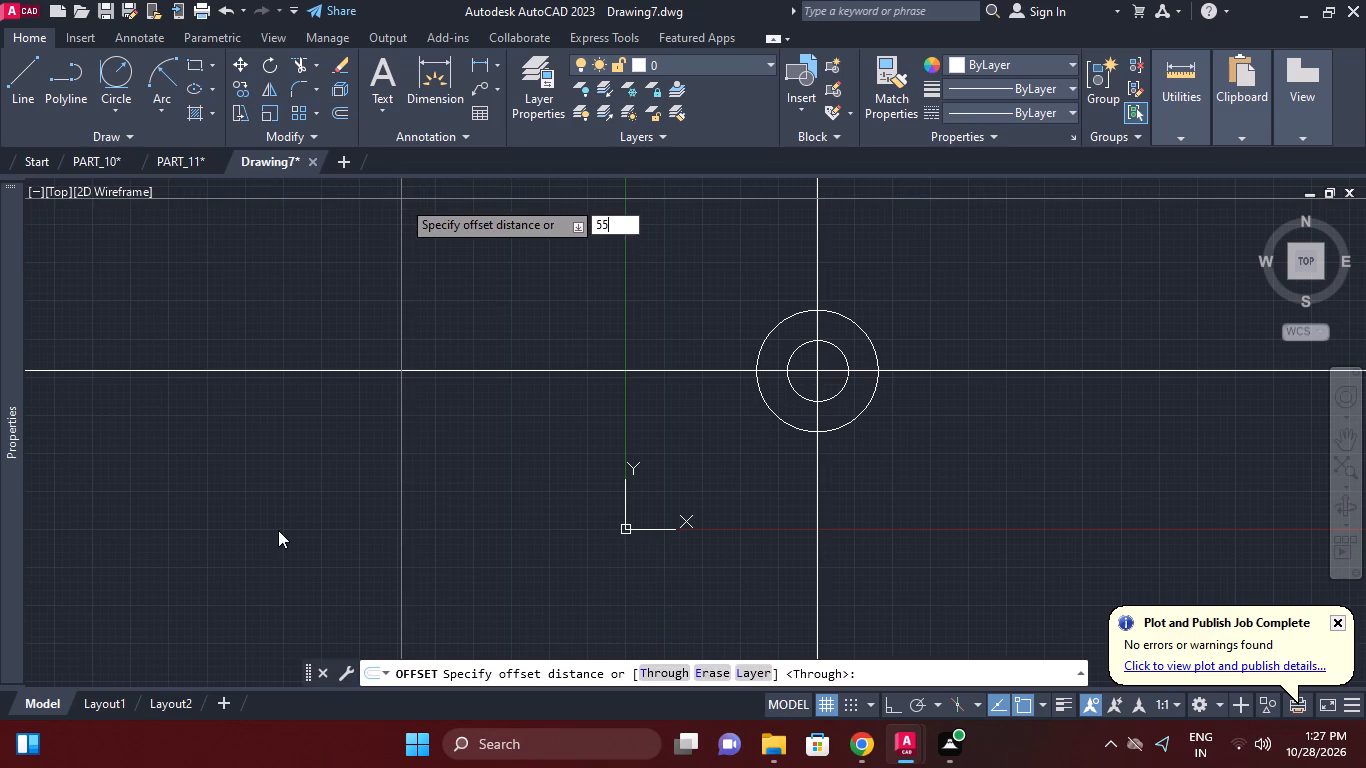
pyautogui.press('Return')
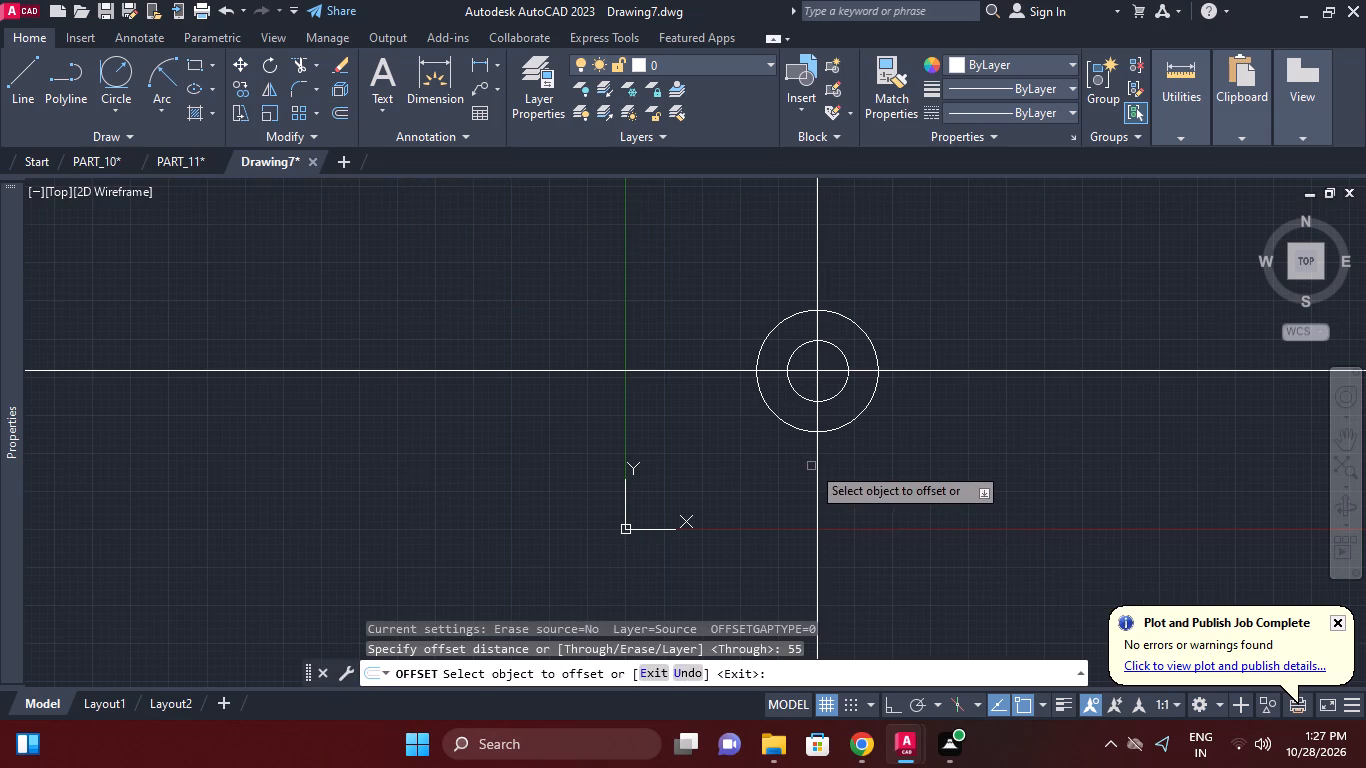
pyautogui.click(813, 463)
pyautogui.click(814, 455)
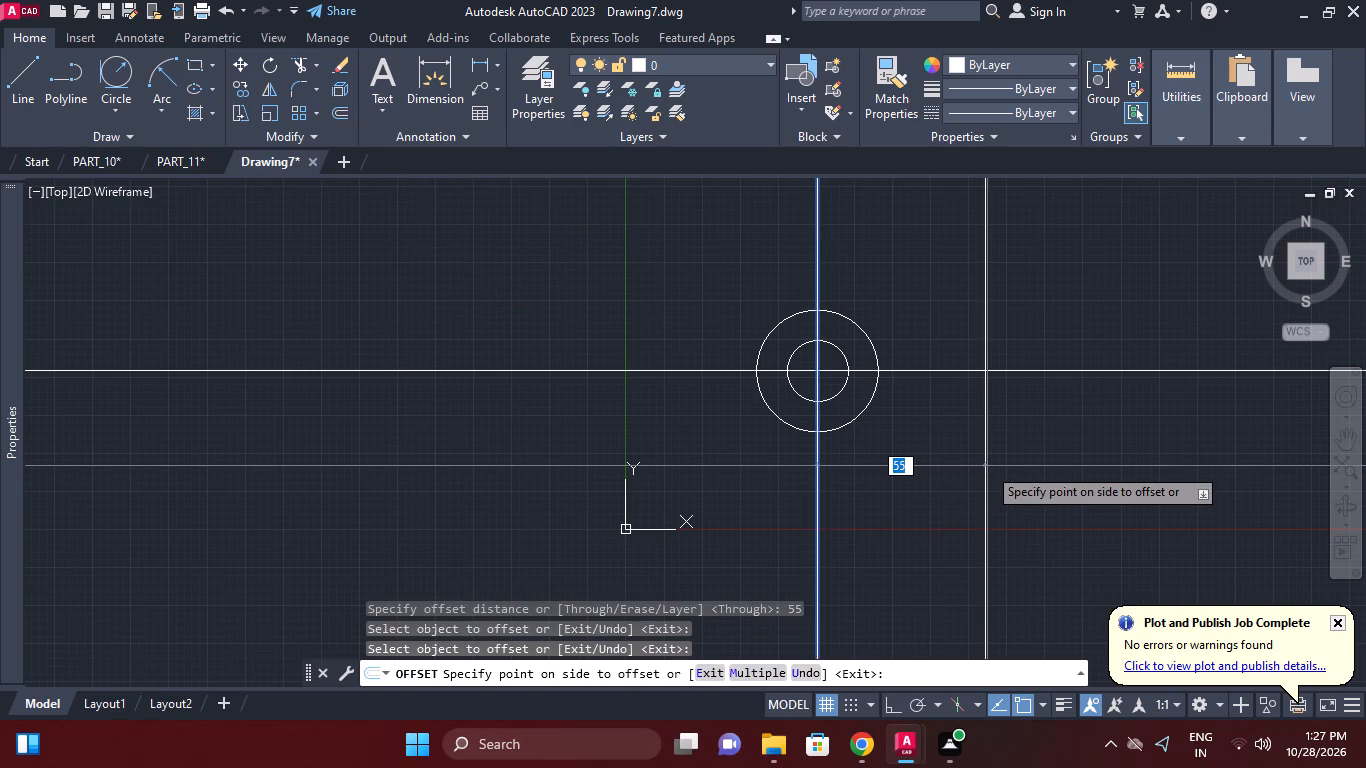
pyautogui.click(1042, 466)
# Offset the vertical construction line through the circles' centre by 78 to the left.
pyautogui.click(821, 481)
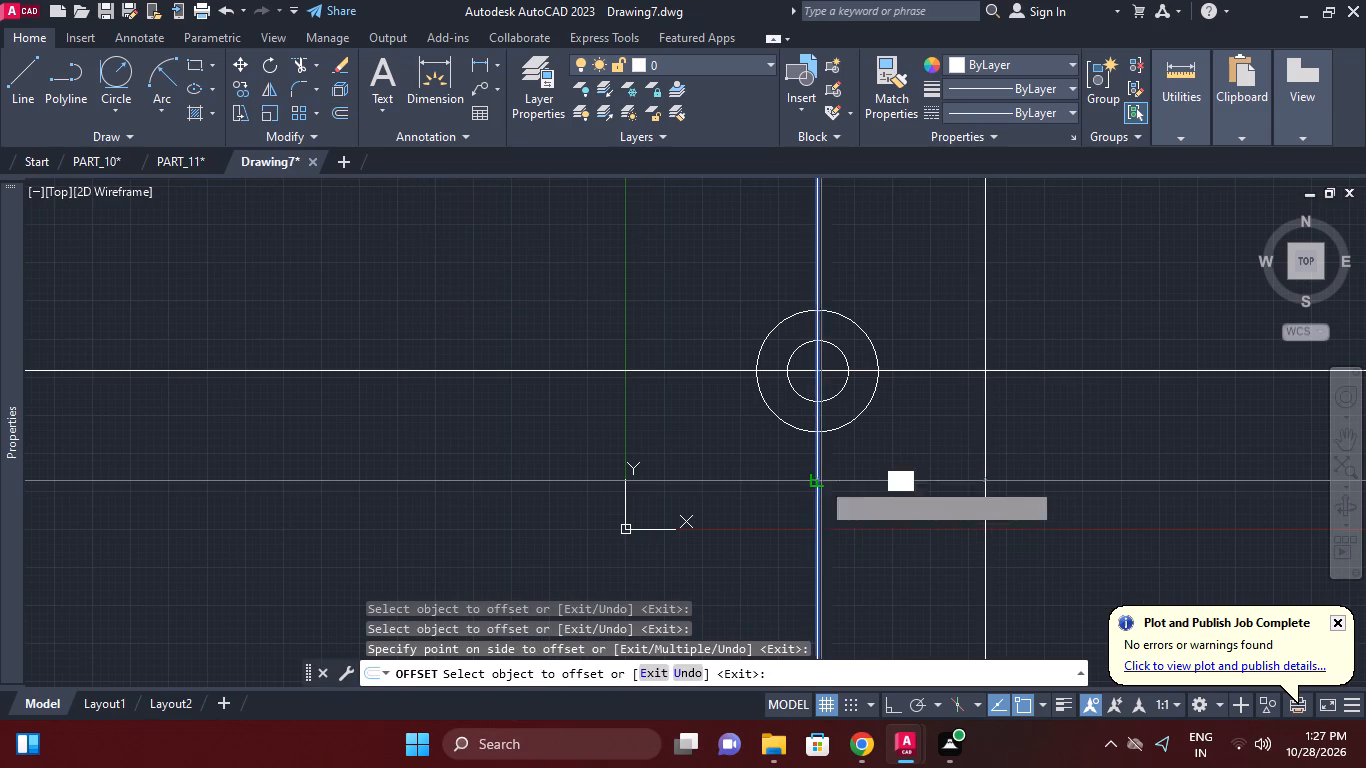
pyautogui.press('7')
pyautogui.press('8')
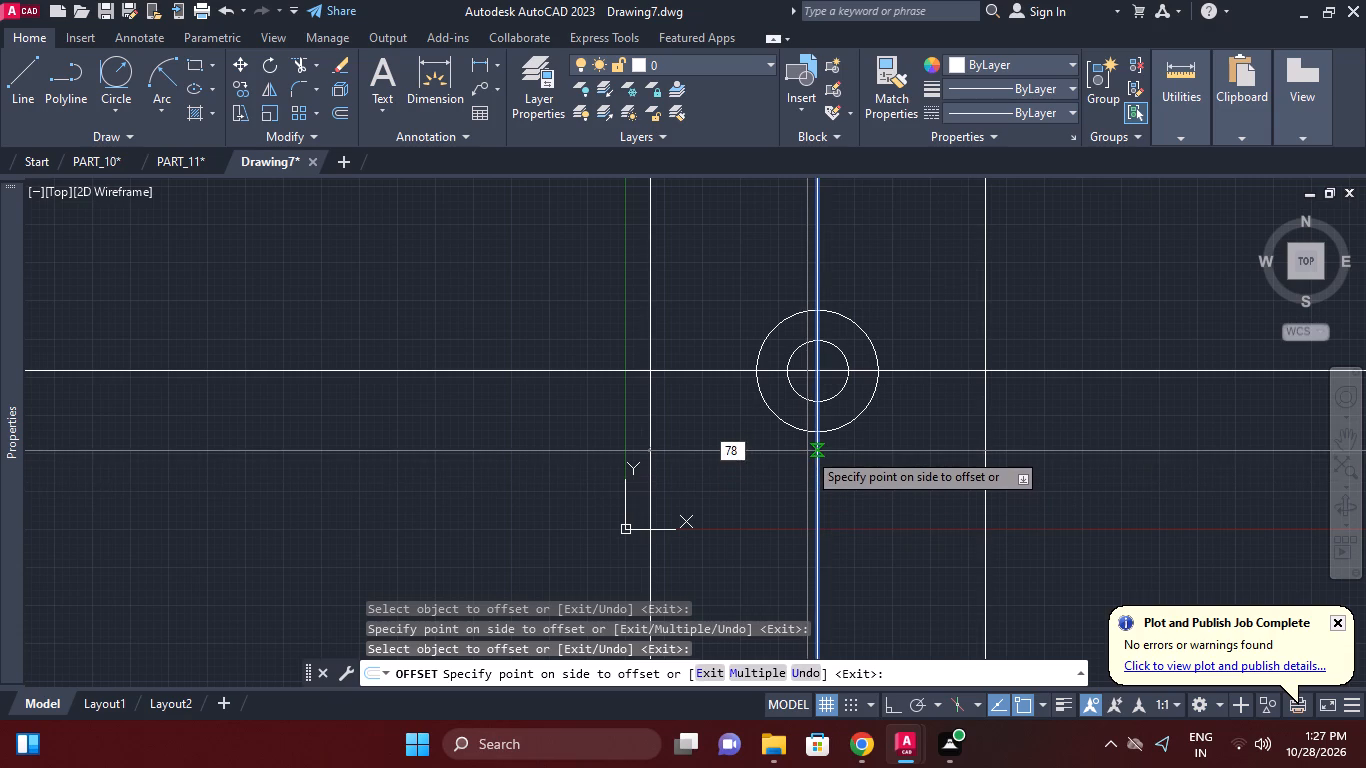
pyautogui.press('Return')
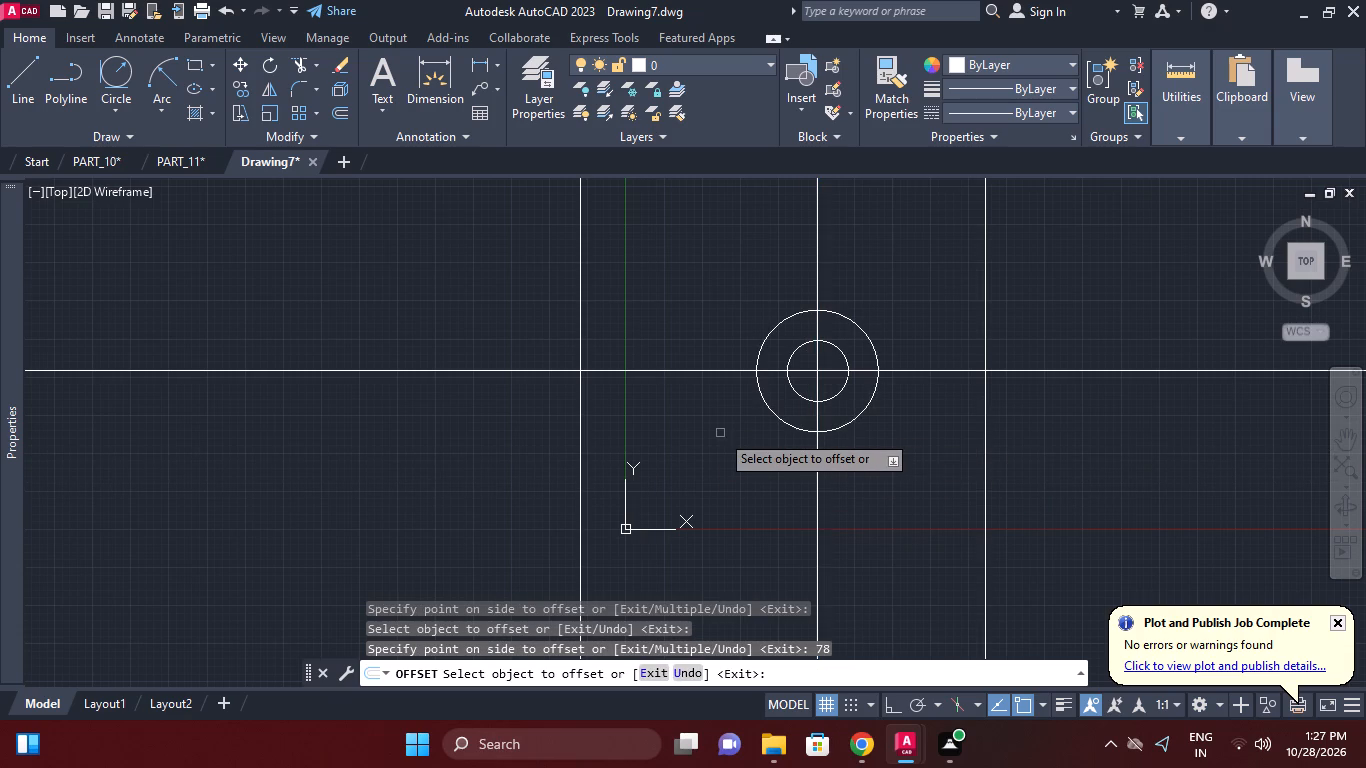
# Offset the horizontal construction line through the circles' centre upward by 95.
pyautogui.moveTo(841, 424); pyautogui.dragTo(839, 445, button='middle')
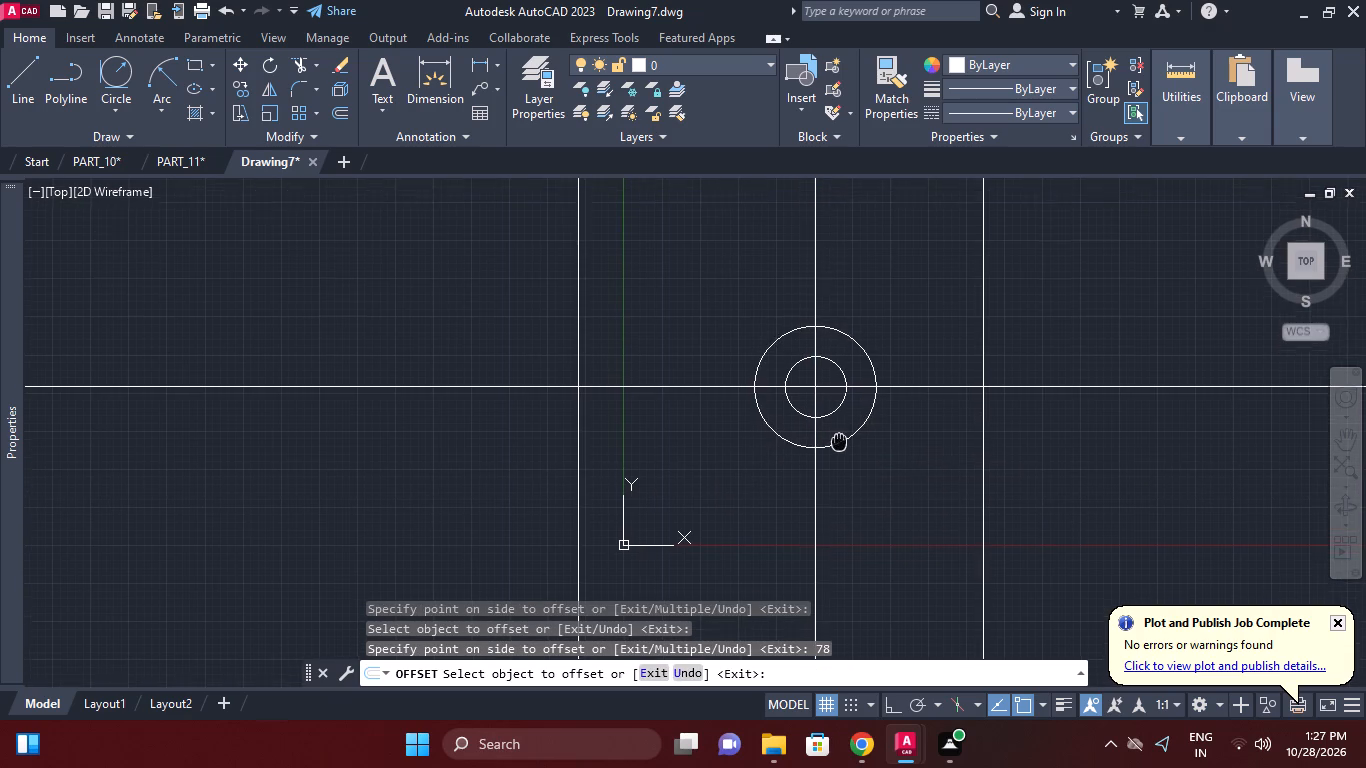
pyautogui.moveTo(839, 445); pyautogui.dragTo(839, 538, button='middle')
pyautogui.click(908, 450)
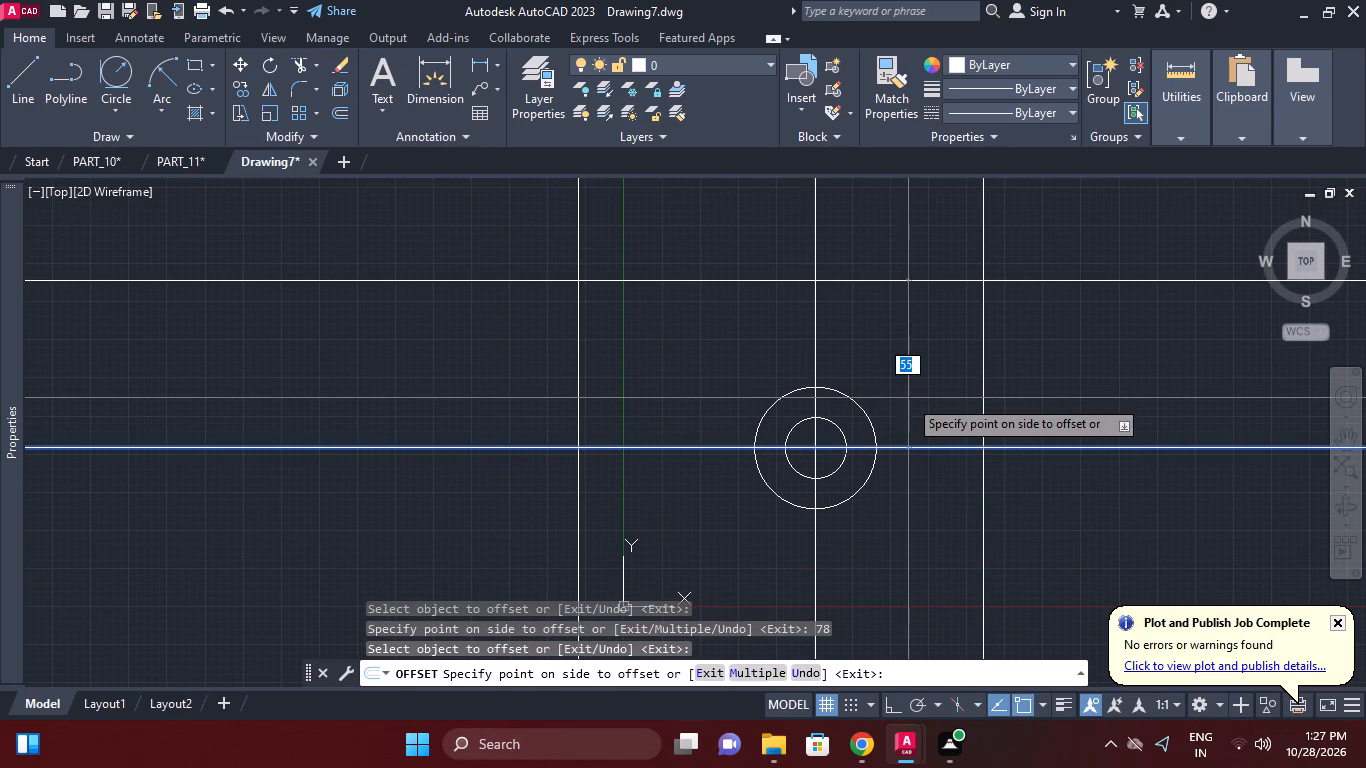
pyautogui.write('95')
pyautogui.press('Return')
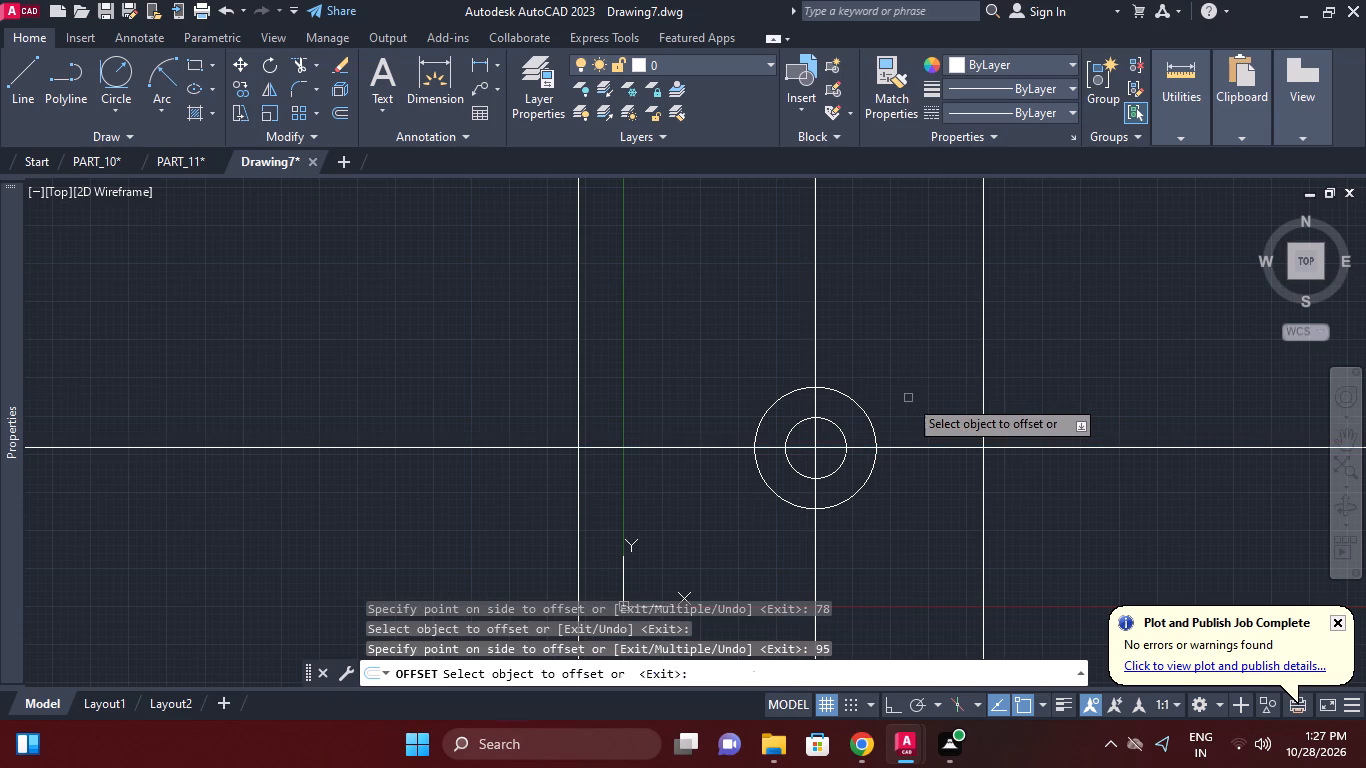
pyautogui.scroll(-1, 943, 394)
pyautogui.scroll(-2, 972, 305)
pyautogui.moveTo(972, 305); pyautogui.dragTo(946, 456, button='middle')
pyautogui.scroll(-2, 941, 371)
pyautogui.middleClick(940, 374)
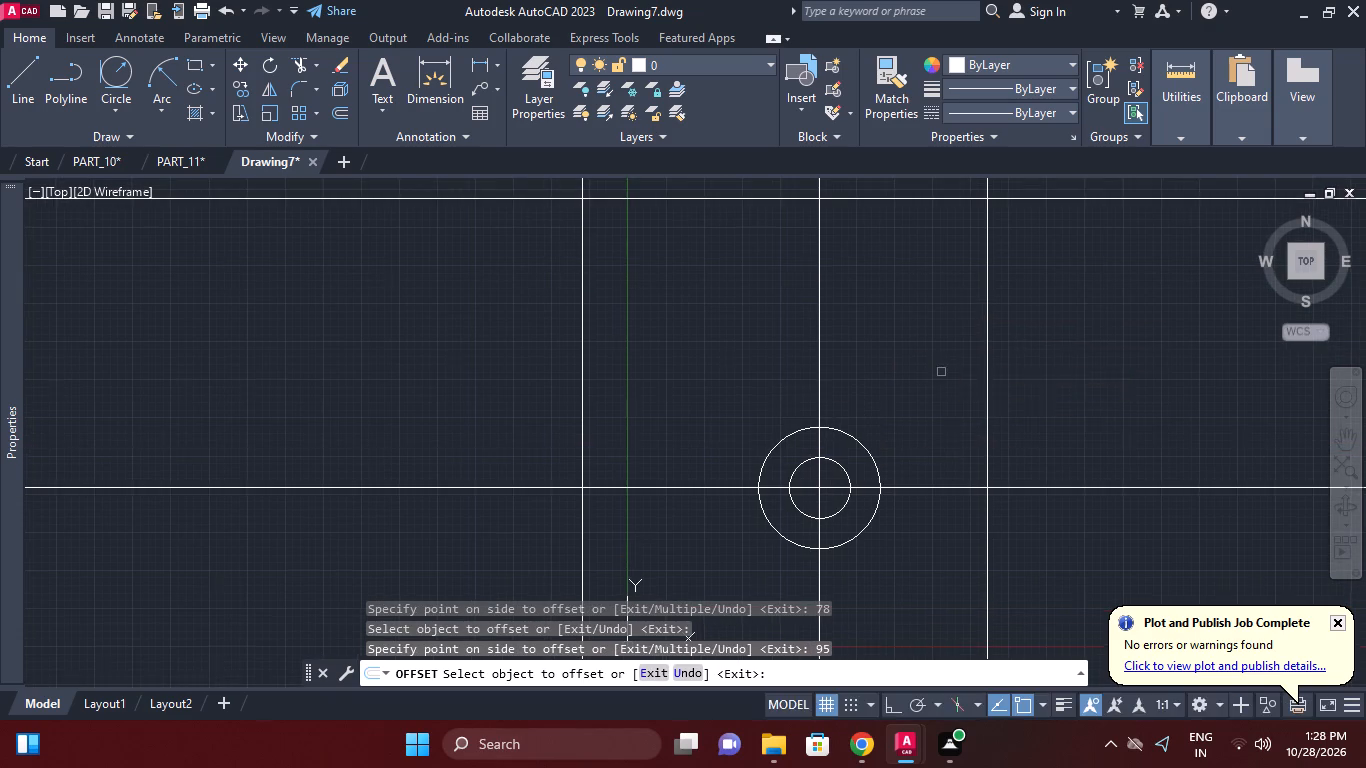
pyautogui.press('Escape')
# Trim away the part of the upper horizontal line left of the circles' vertical centreline, using that centreline as cutting edge.
pyautogui.moveTo(829, 254); pyautogui.dragTo(817, 368, button='middle')
pyautogui.press('t')
pyautogui.scroll(1, 817, 371)
pyautogui.press('r')
pyautogui.press('space')
pyautogui.click(804, 339)
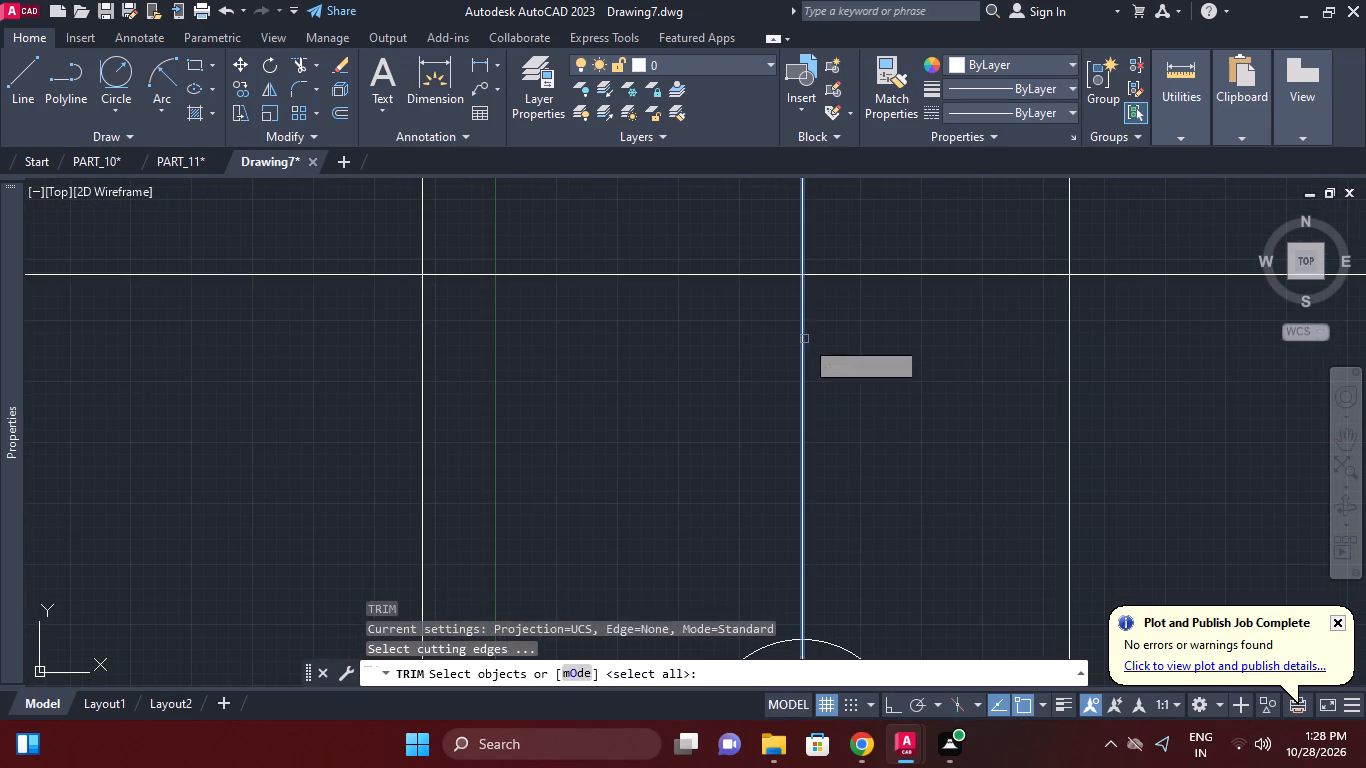
pyautogui.rightClick(808, 332)
pyautogui.click(761, 281)
pyautogui.click(743, 250)
pyautogui.rightClick(744, 260)
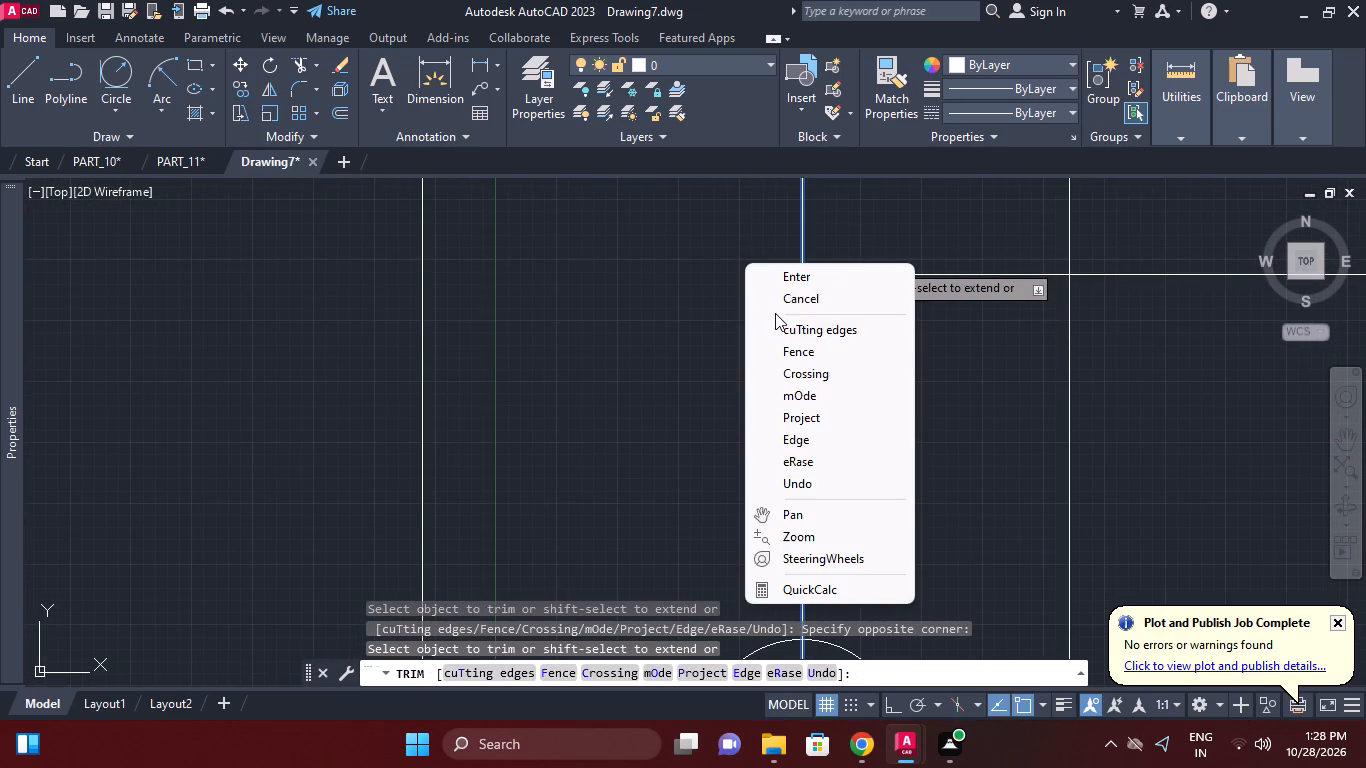
pyautogui.click(787, 298)
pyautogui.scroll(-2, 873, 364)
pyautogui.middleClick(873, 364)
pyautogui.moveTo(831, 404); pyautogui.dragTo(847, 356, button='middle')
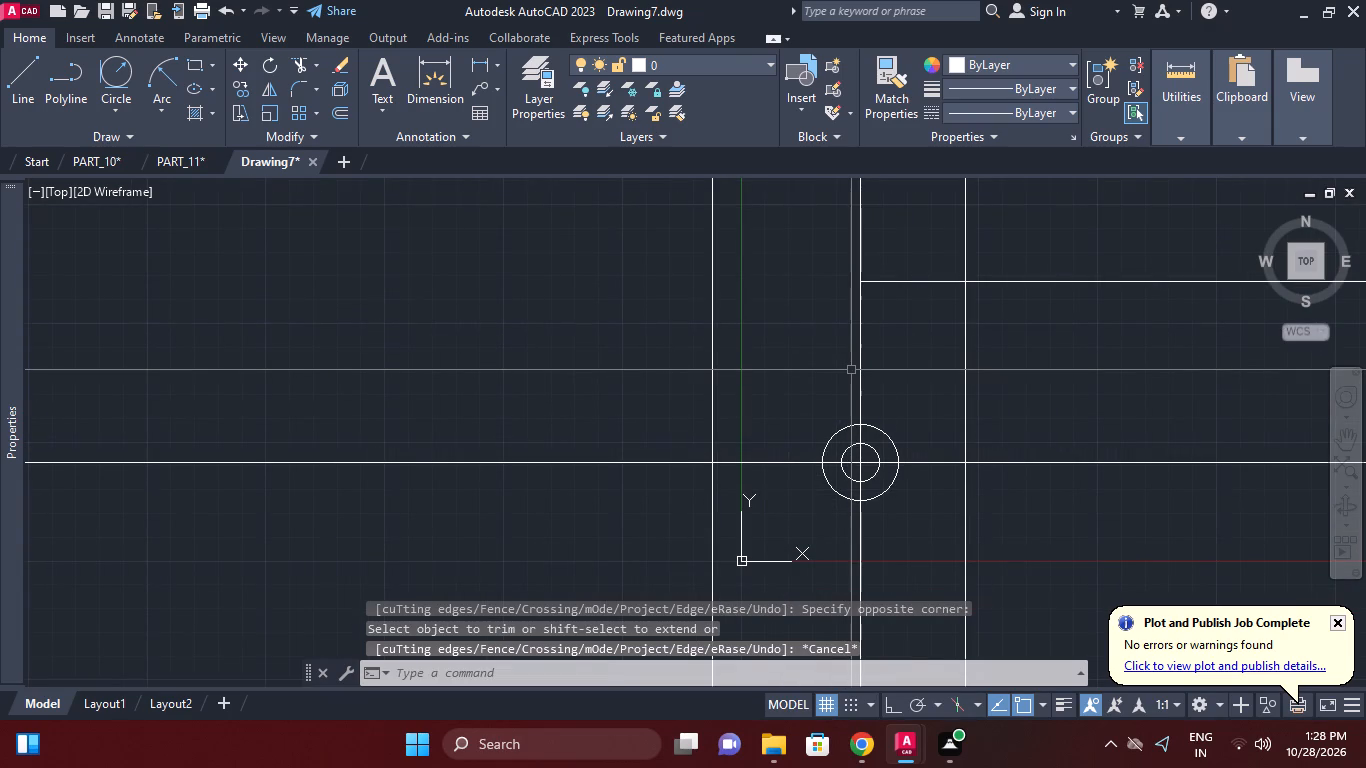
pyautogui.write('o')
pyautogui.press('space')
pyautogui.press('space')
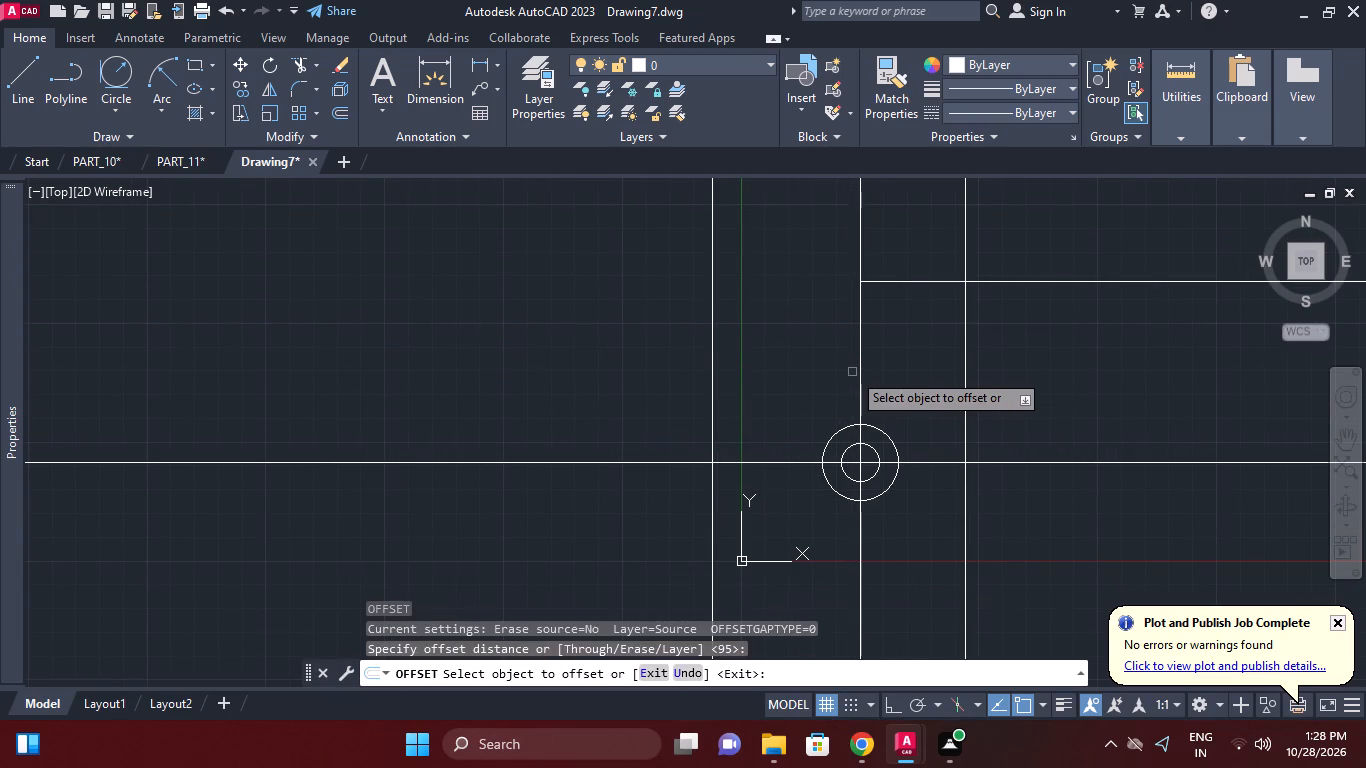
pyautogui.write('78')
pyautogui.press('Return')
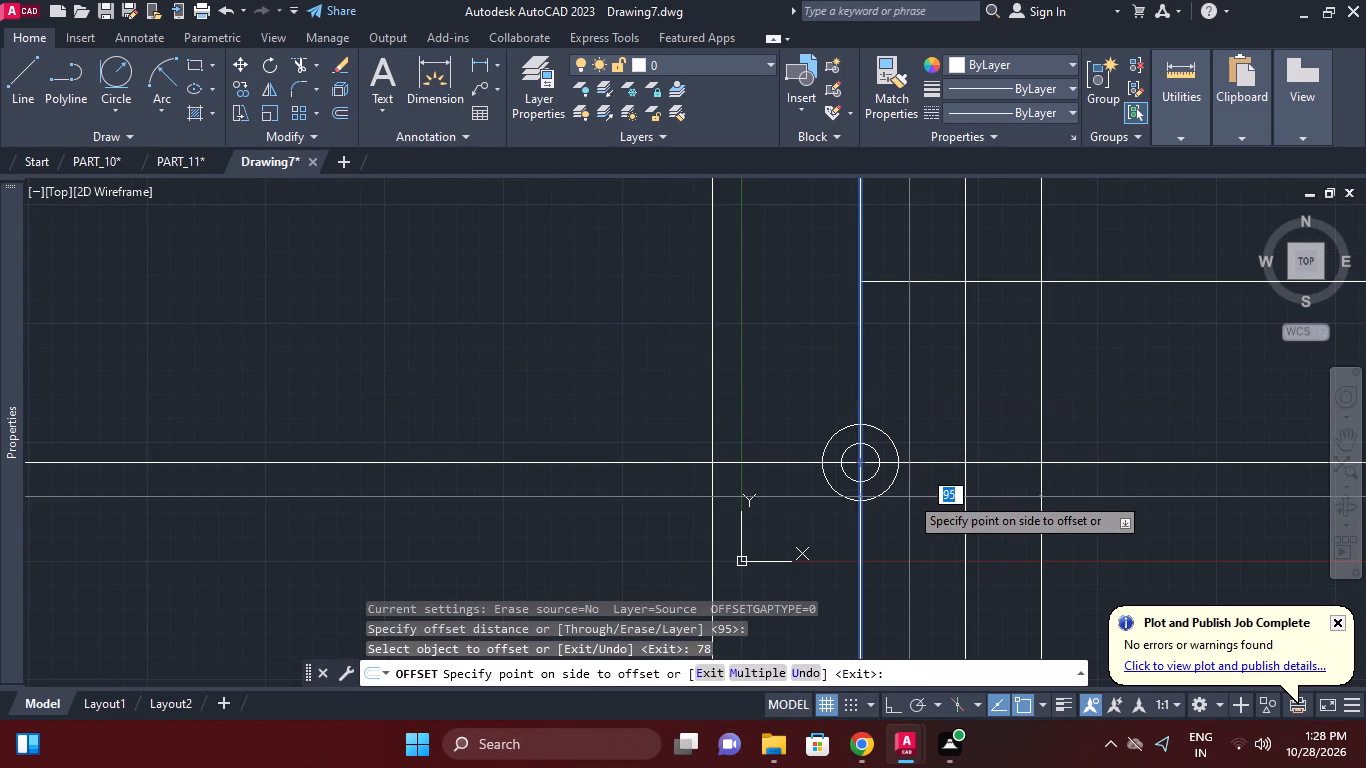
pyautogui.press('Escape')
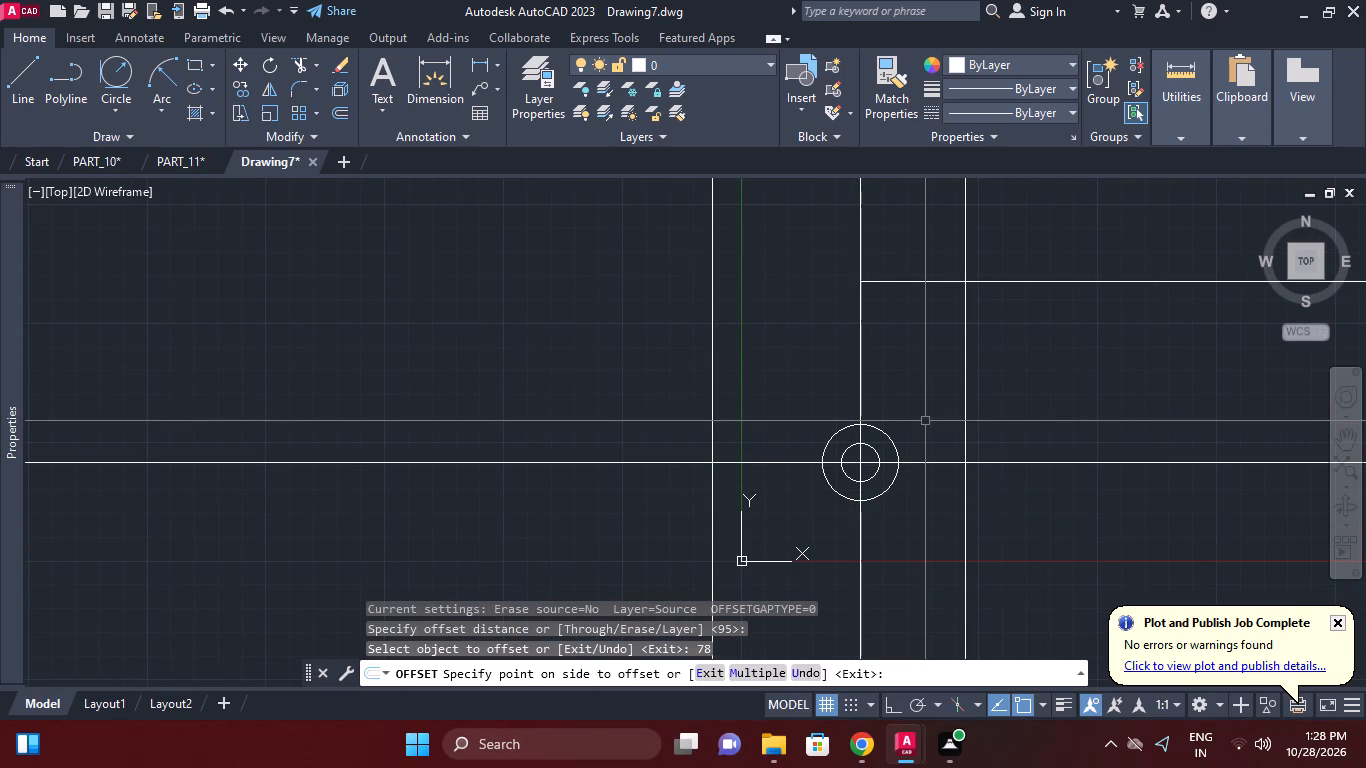
# Offset the horizontal construction line through the circles' centre upward by 78.
pyautogui.rightClick(990, 422)
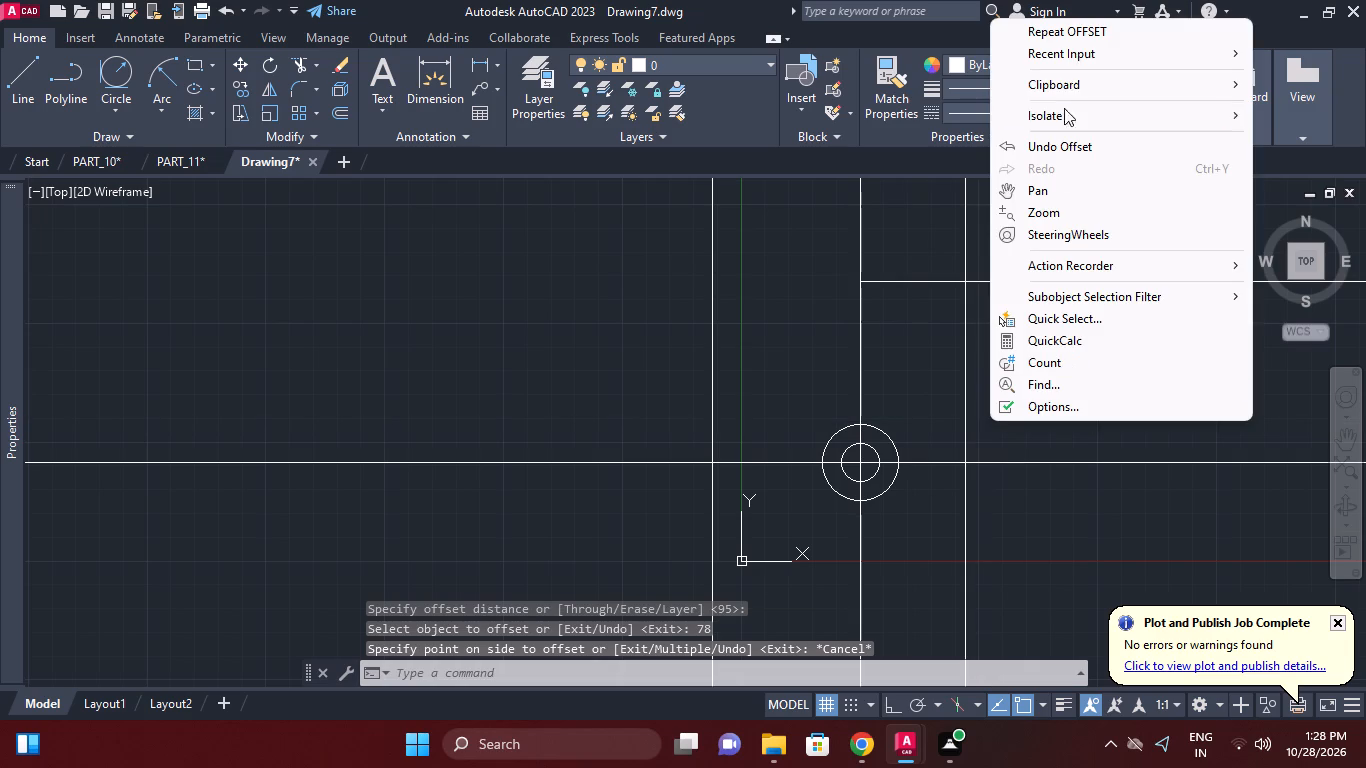
pyautogui.click(1079, 33)
pyautogui.write('78')
pyautogui.press('Return')
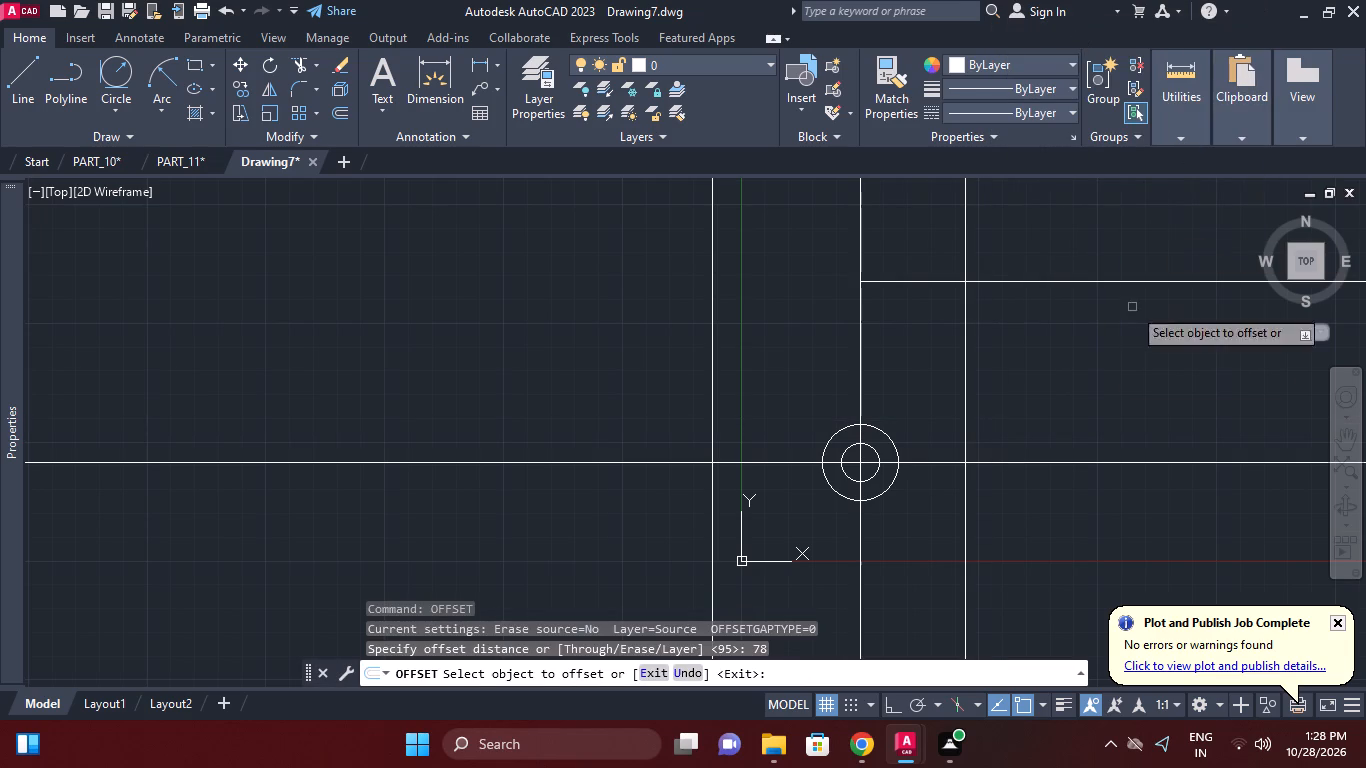
pyautogui.click(1057, 462)
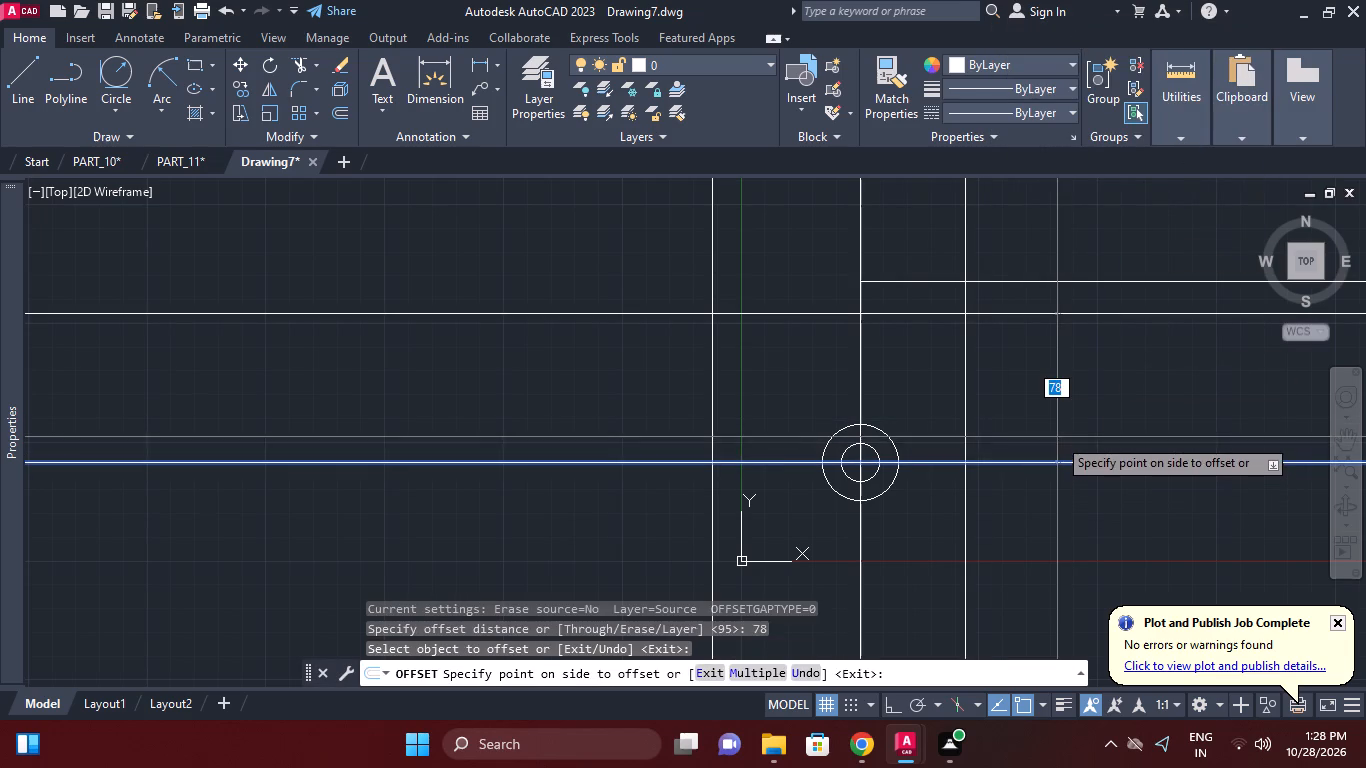
pyautogui.click(1057, 437)
pyautogui.rightClick(1070, 410)
pyautogui.click(1113, 436)
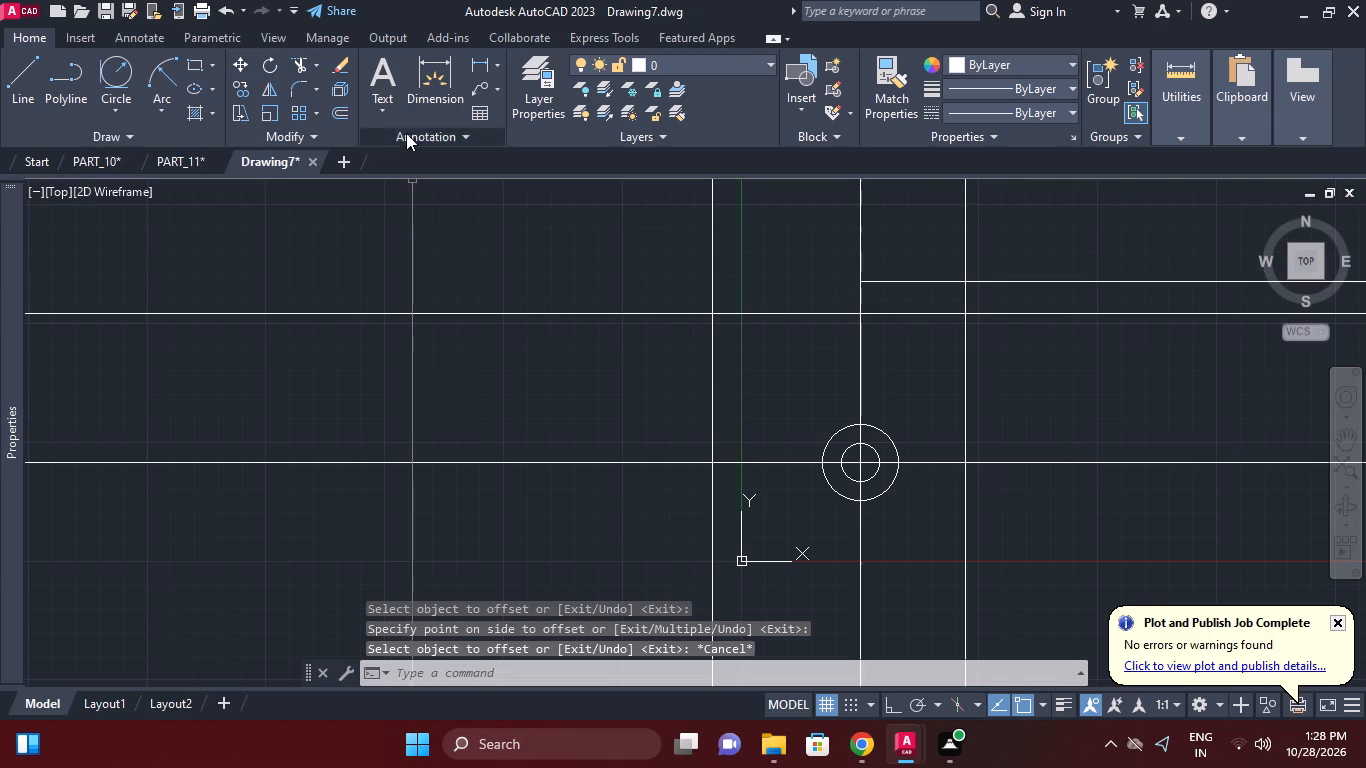
# Trim away the part of the 78-offset horizontal line right of the circles' vertical centreline, using that centreline as cutting edge.
pyautogui.click(297, 67)
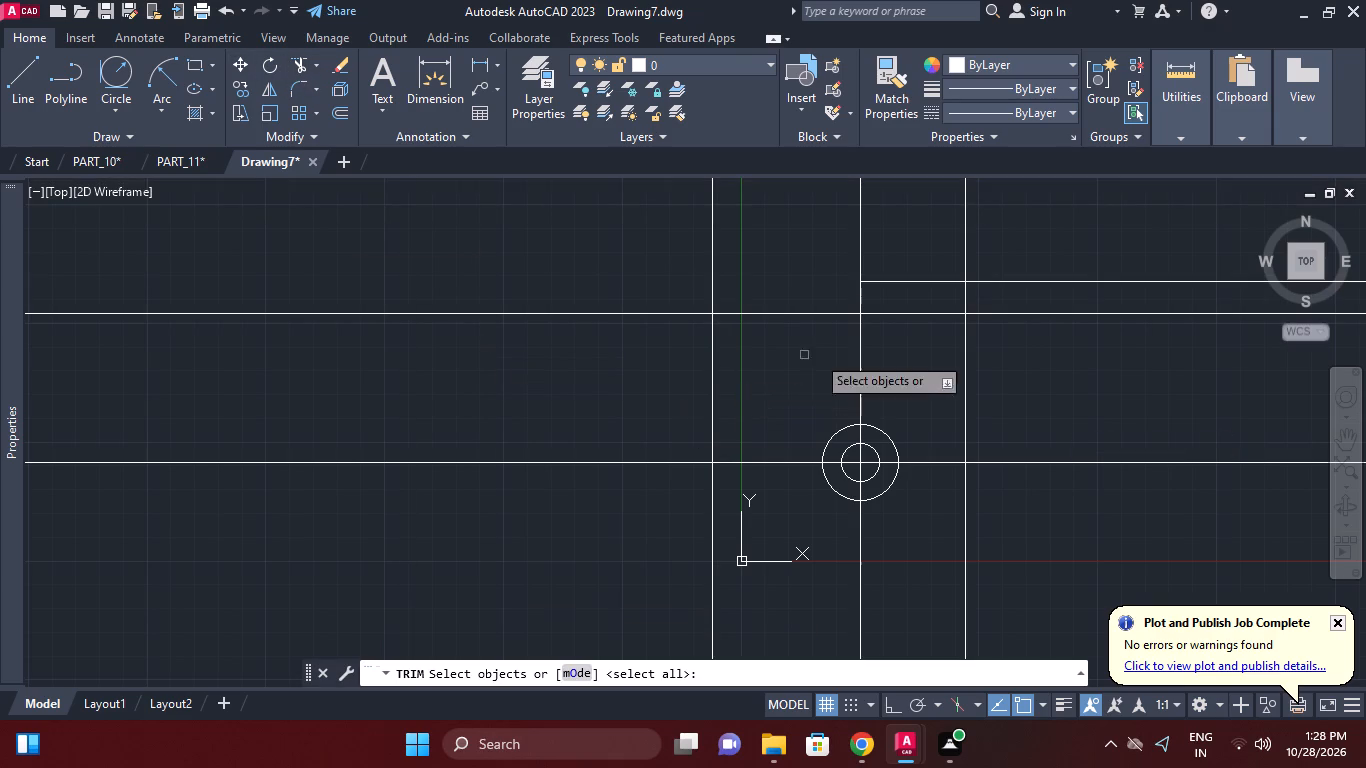
pyautogui.click(860, 351)
pyautogui.rightClick(952, 364)
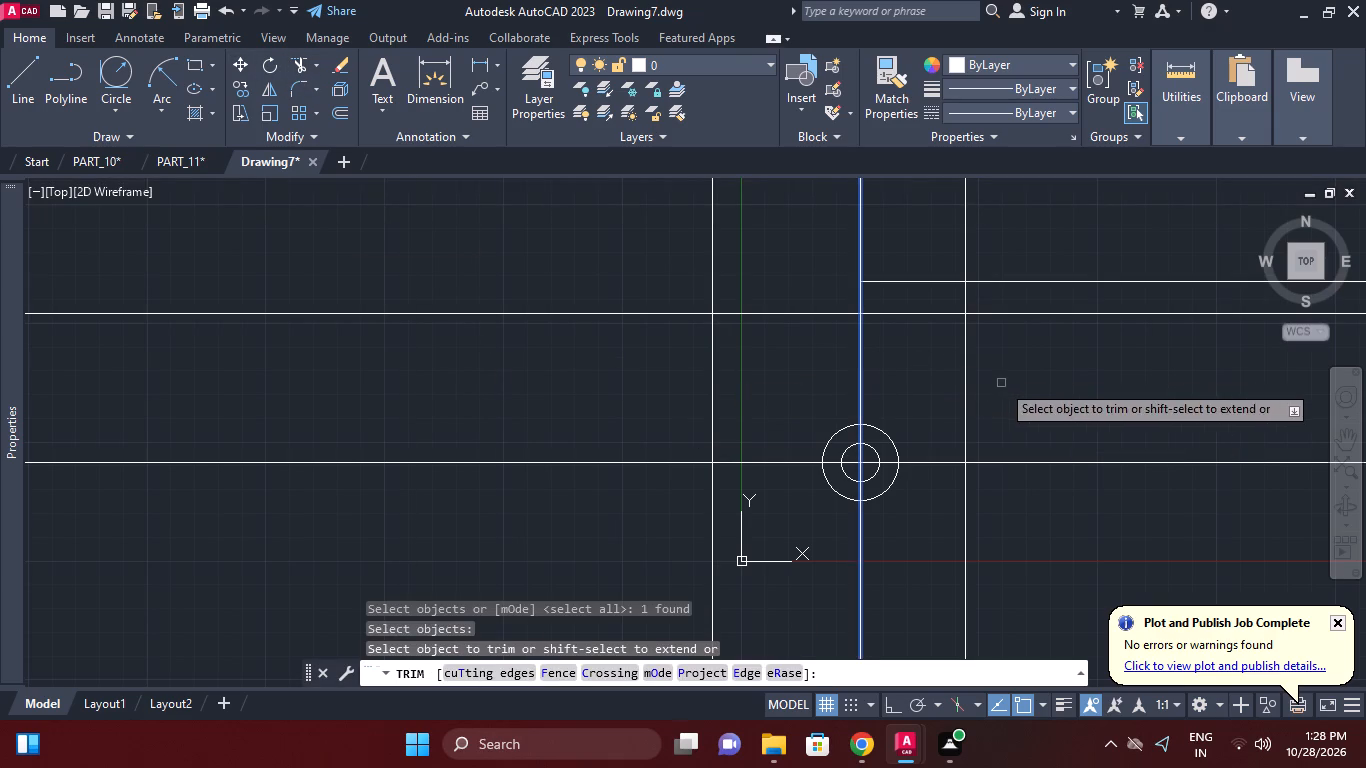
pyautogui.click(881, 316)
pyautogui.rightClick(887, 376)
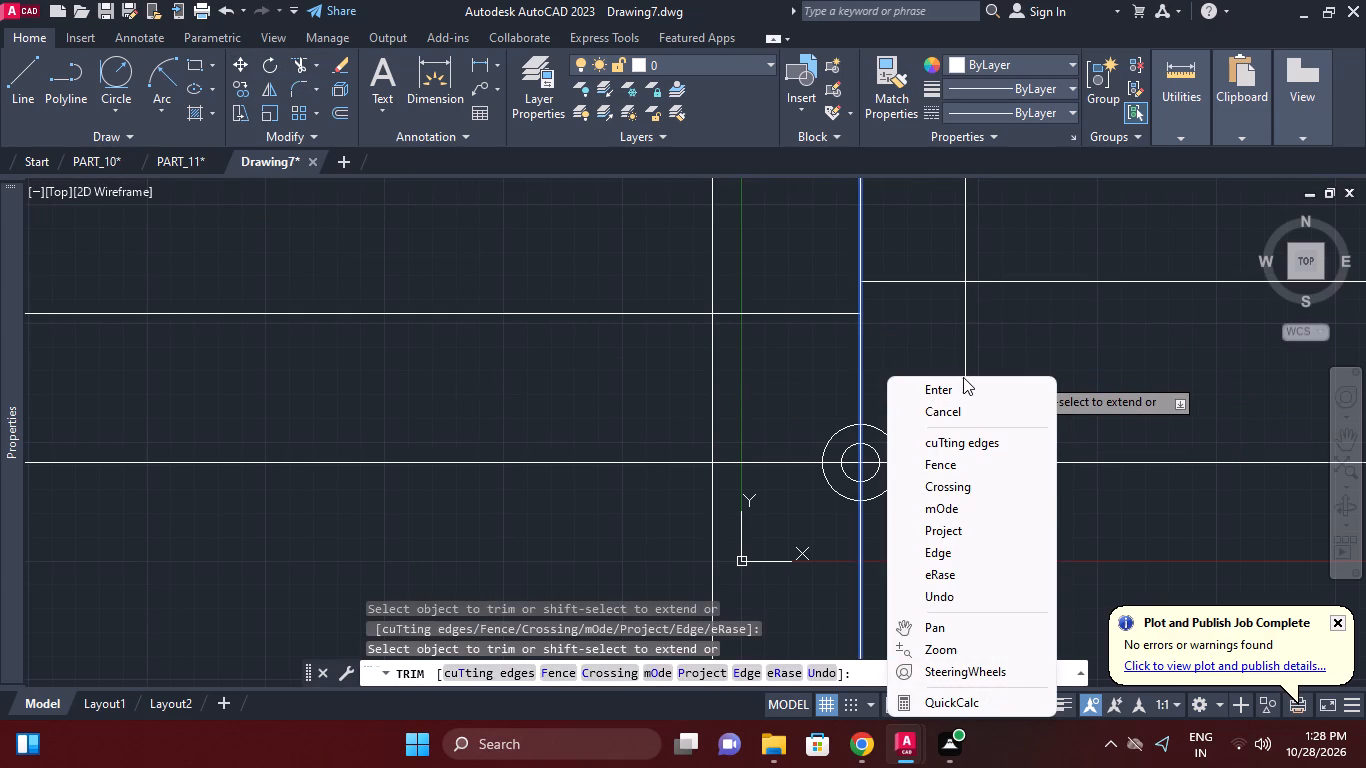
pyautogui.click(962, 386)
# Draw concentric circles of radius 16 and 25 centred where the left vertical construction line crosses the 78-offset horizontal line.
pyautogui.scroll(-1, 900, 373)
pyautogui.middleClick(900, 373)
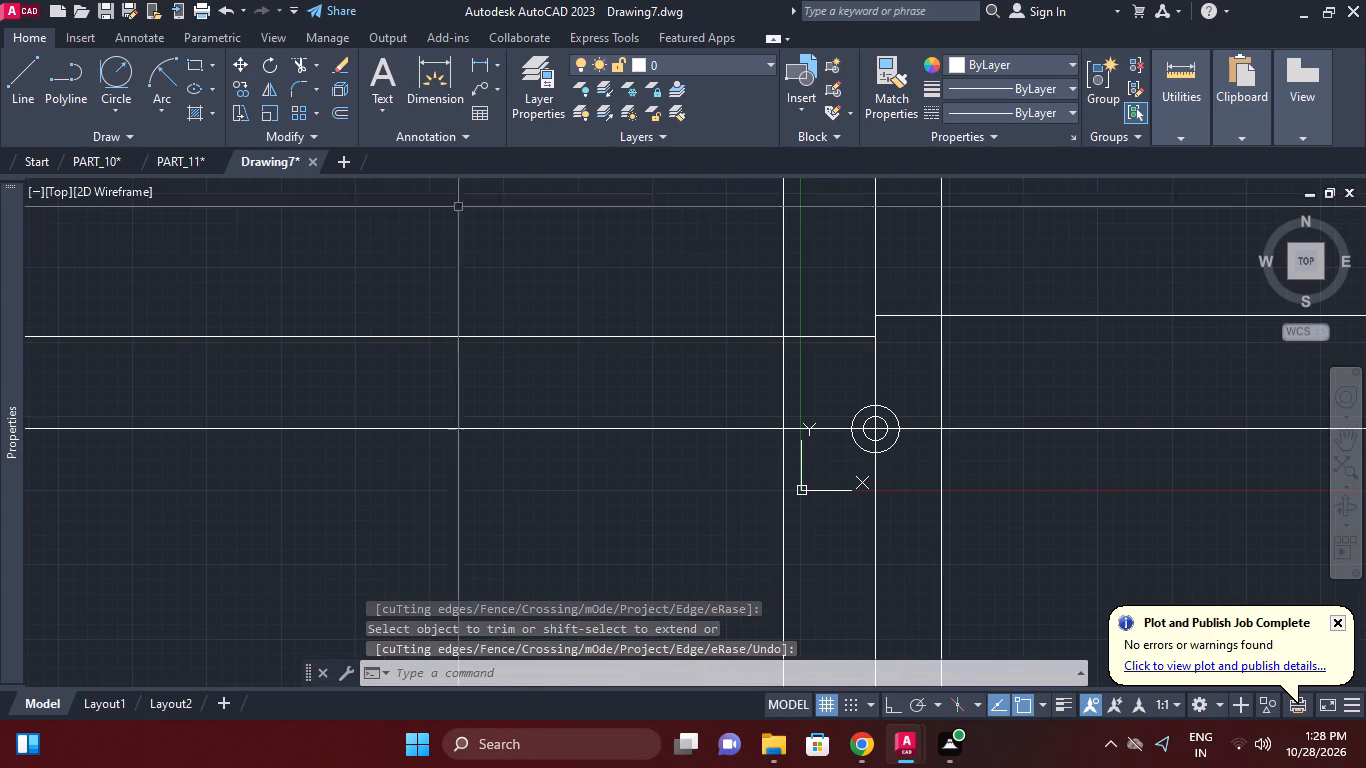
pyautogui.click(121, 121)
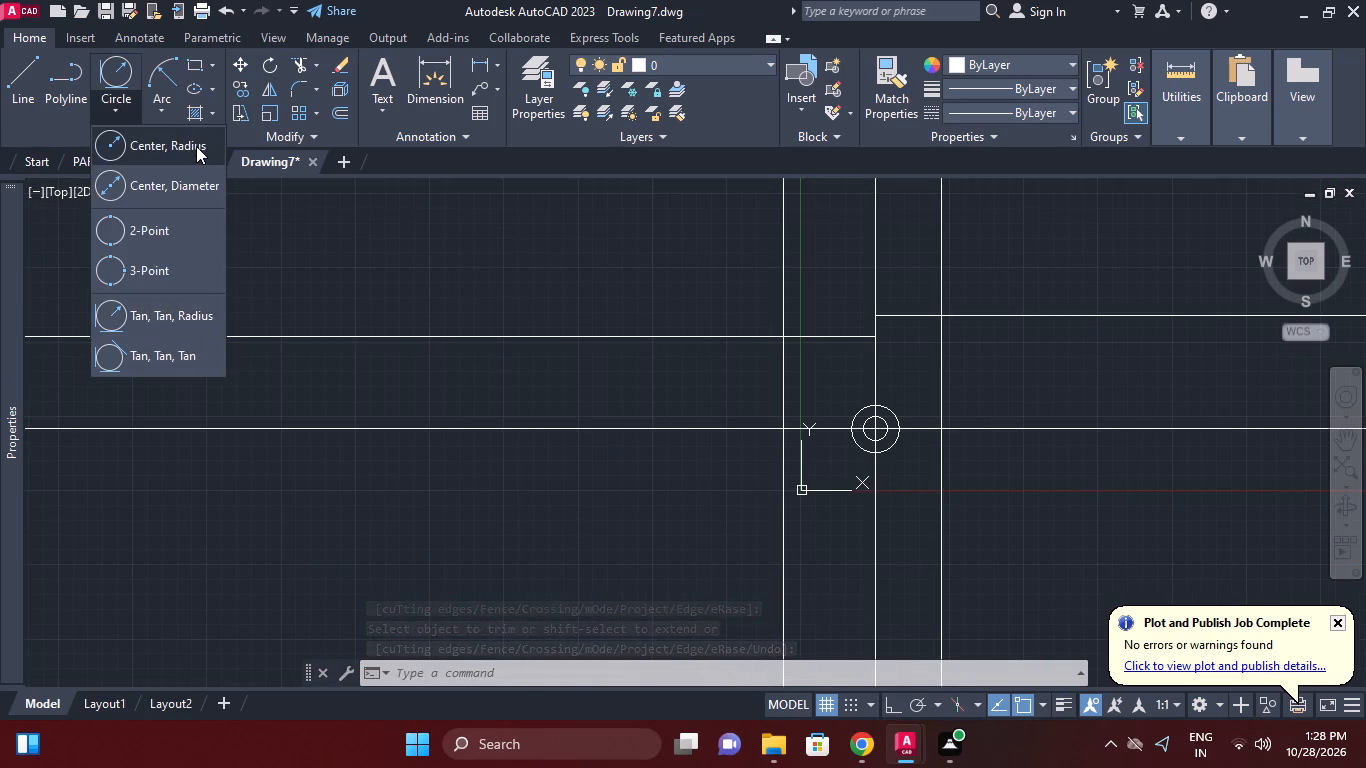
pyautogui.click(194, 147)
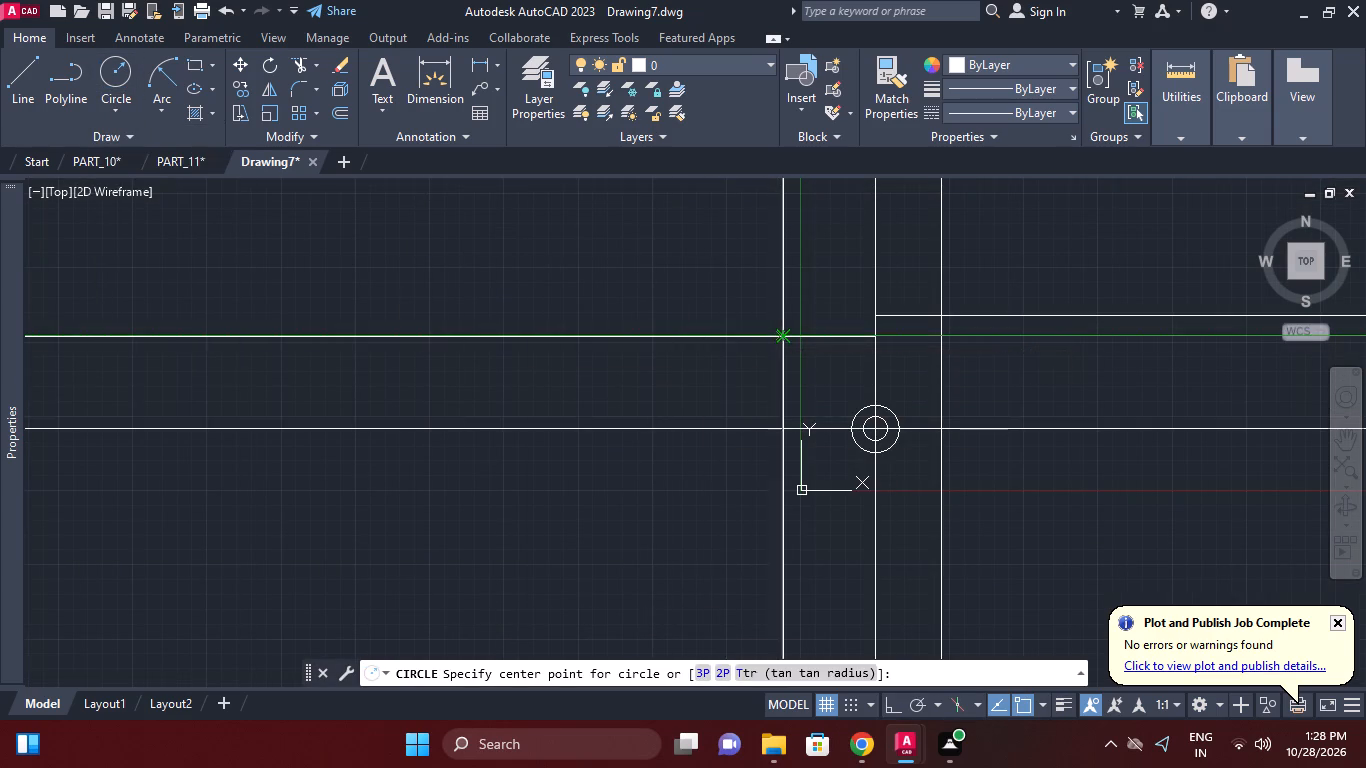
pyautogui.click(783, 336)
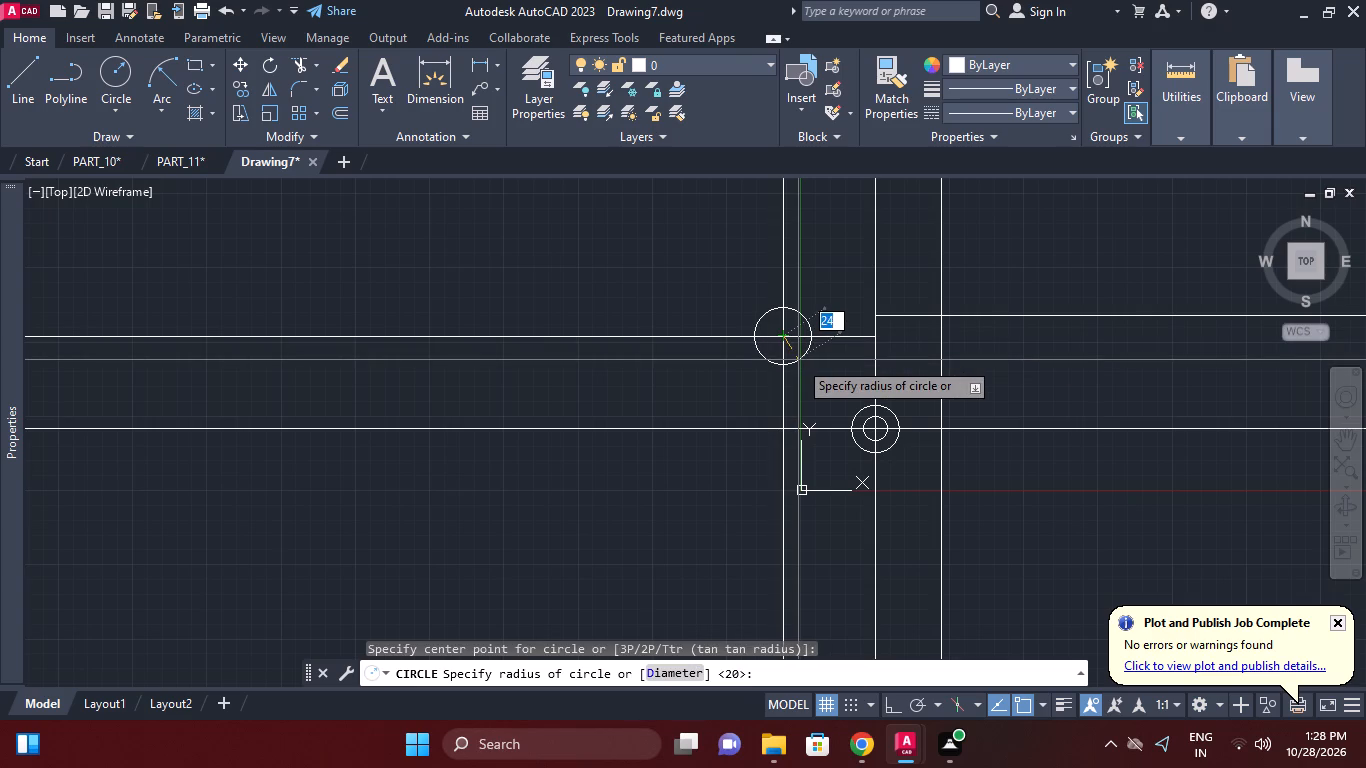
pyautogui.write('16')
pyautogui.press('Return')
pyautogui.press('Return')
pyautogui.scroll(2, 806, 356)
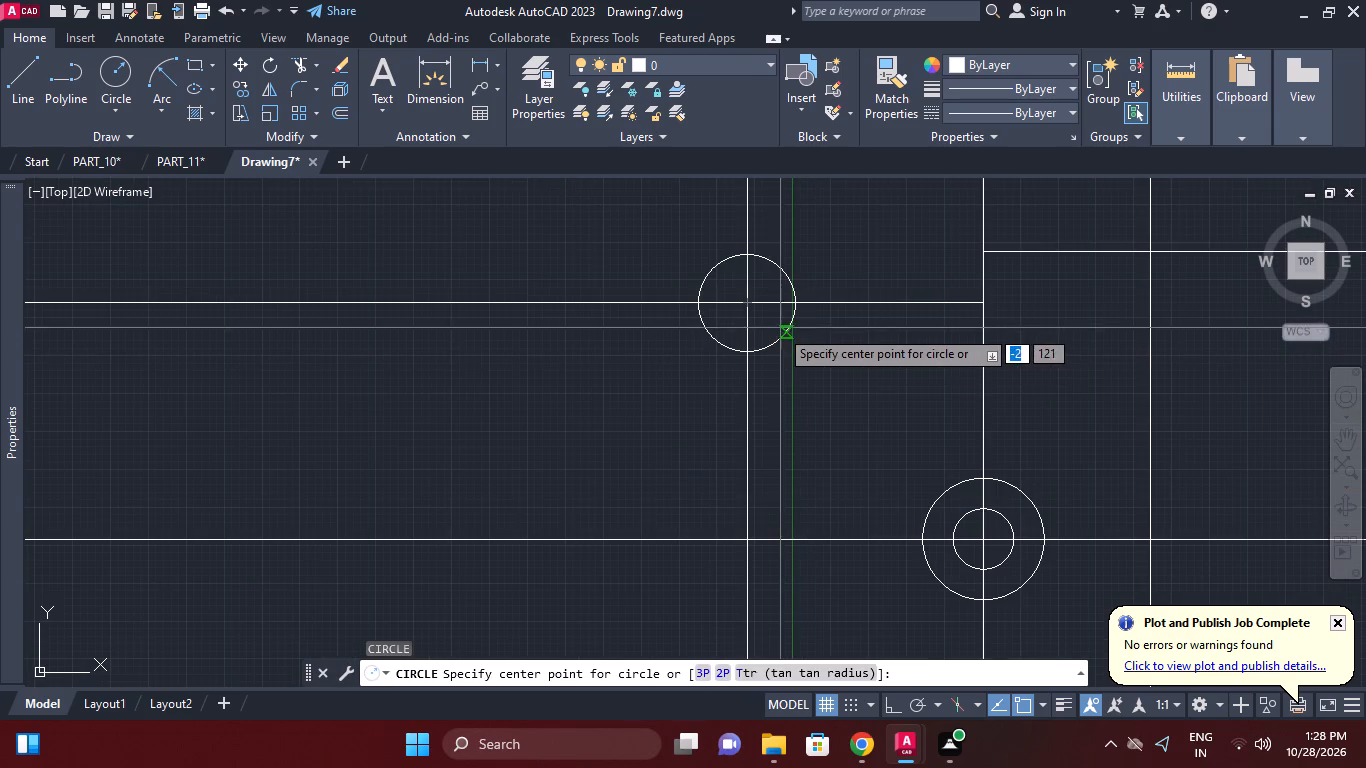
pyautogui.click(754, 302)
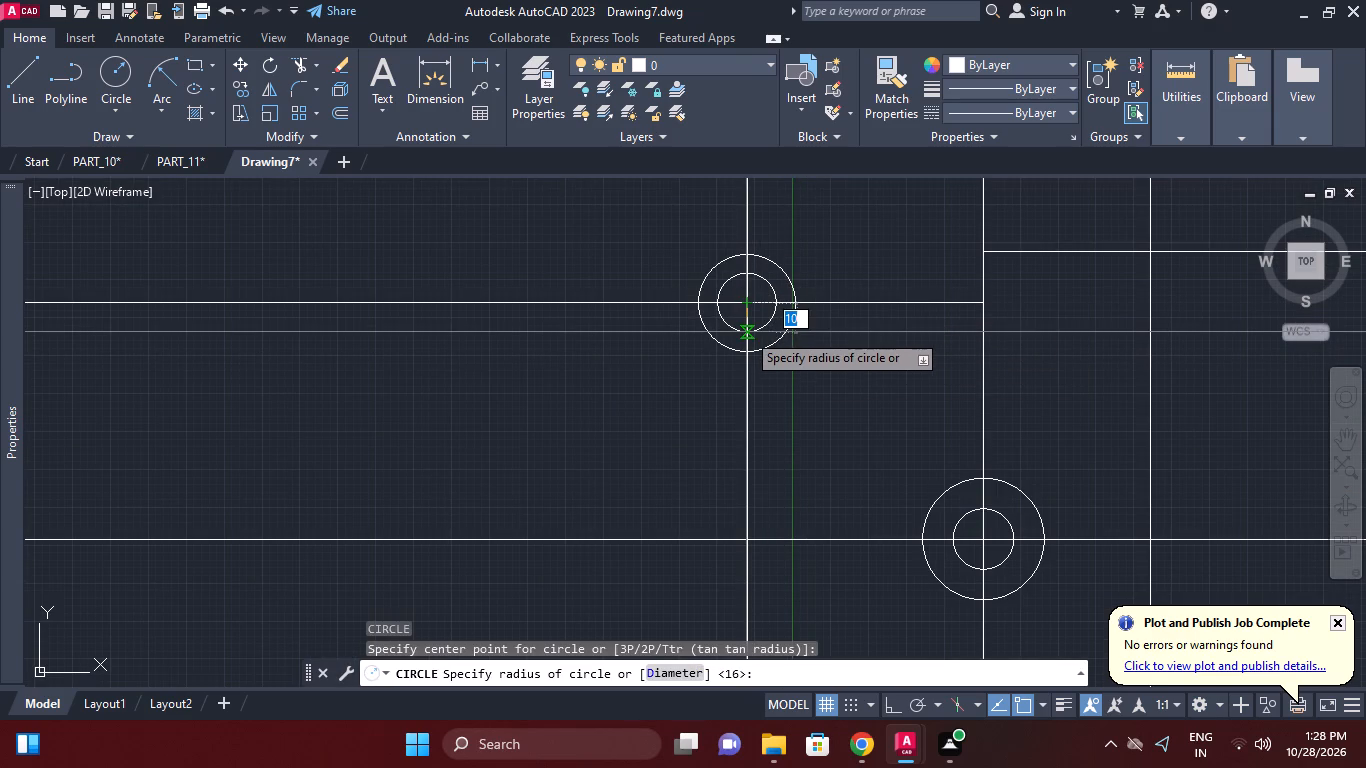
pyautogui.press('5')
pyautogui.press('BackSpace')
pyautogui.write('25')
pyautogui.press('Return')
# Draw concentric circles of radius 25 and 16 centred where the right vertical construction line crosses the 95-offset horizontal line.
pyautogui.rightClick(872, 290)
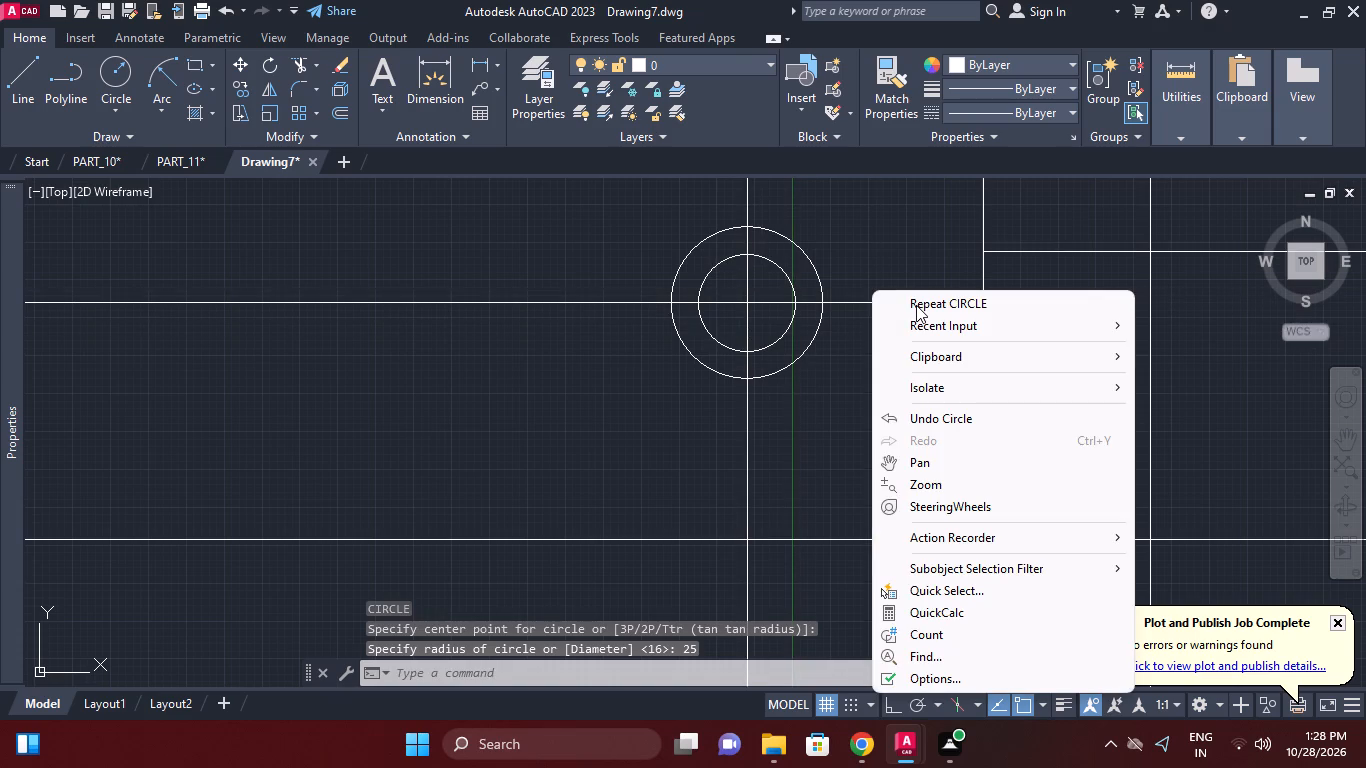
pyautogui.click(916, 305)
pyautogui.moveTo(994, 390); pyautogui.dragTo(859, 450, button='middle')
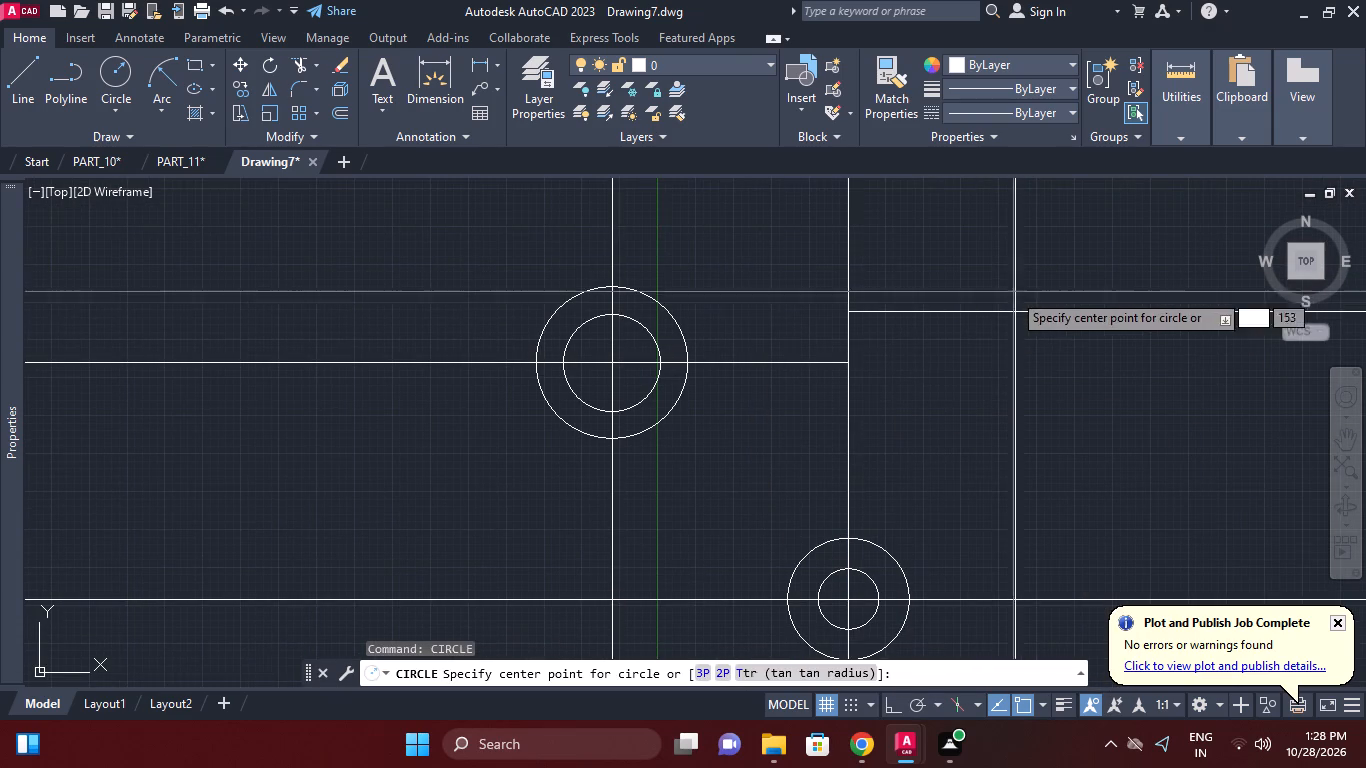
pyautogui.click(1019, 312)
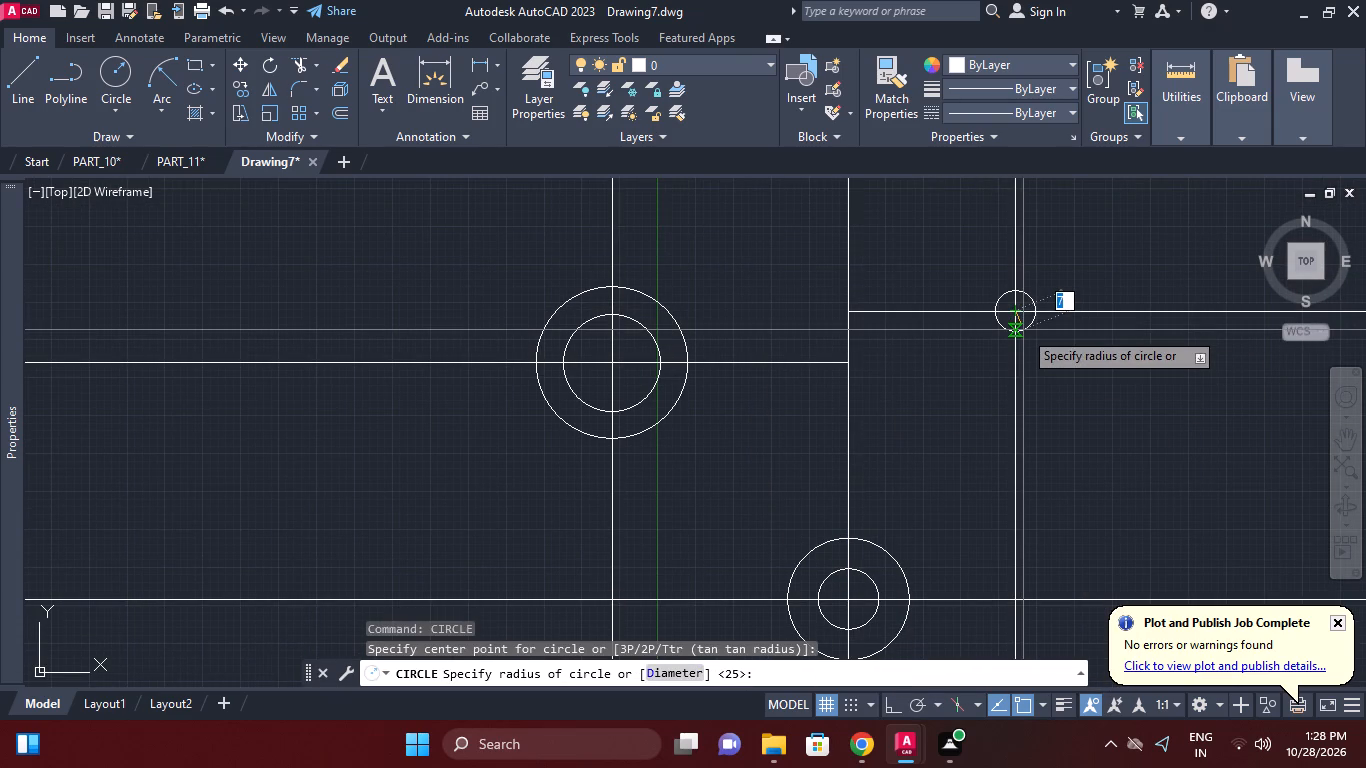
pyautogui.press('2')
pyautogui.press('5')
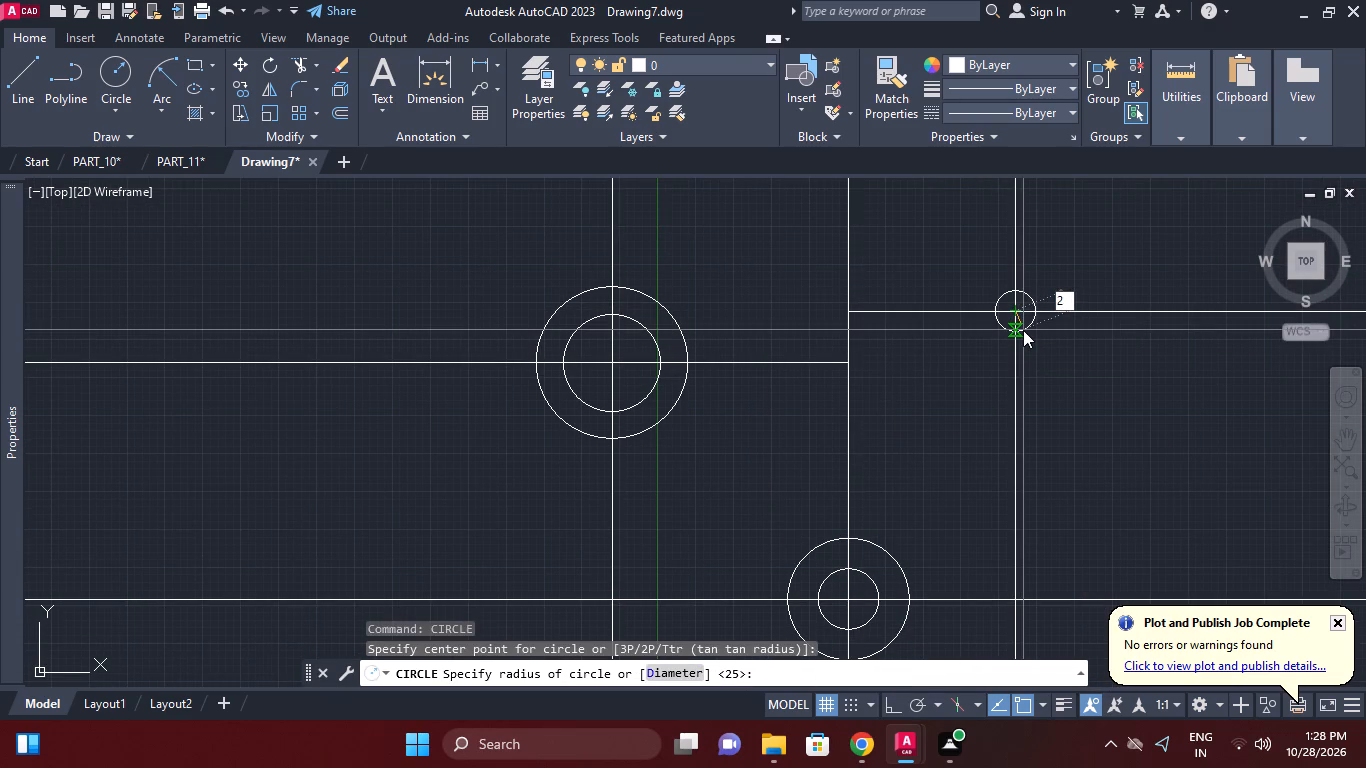
pyautogui.press('Return')
pyautogui.press('Return')
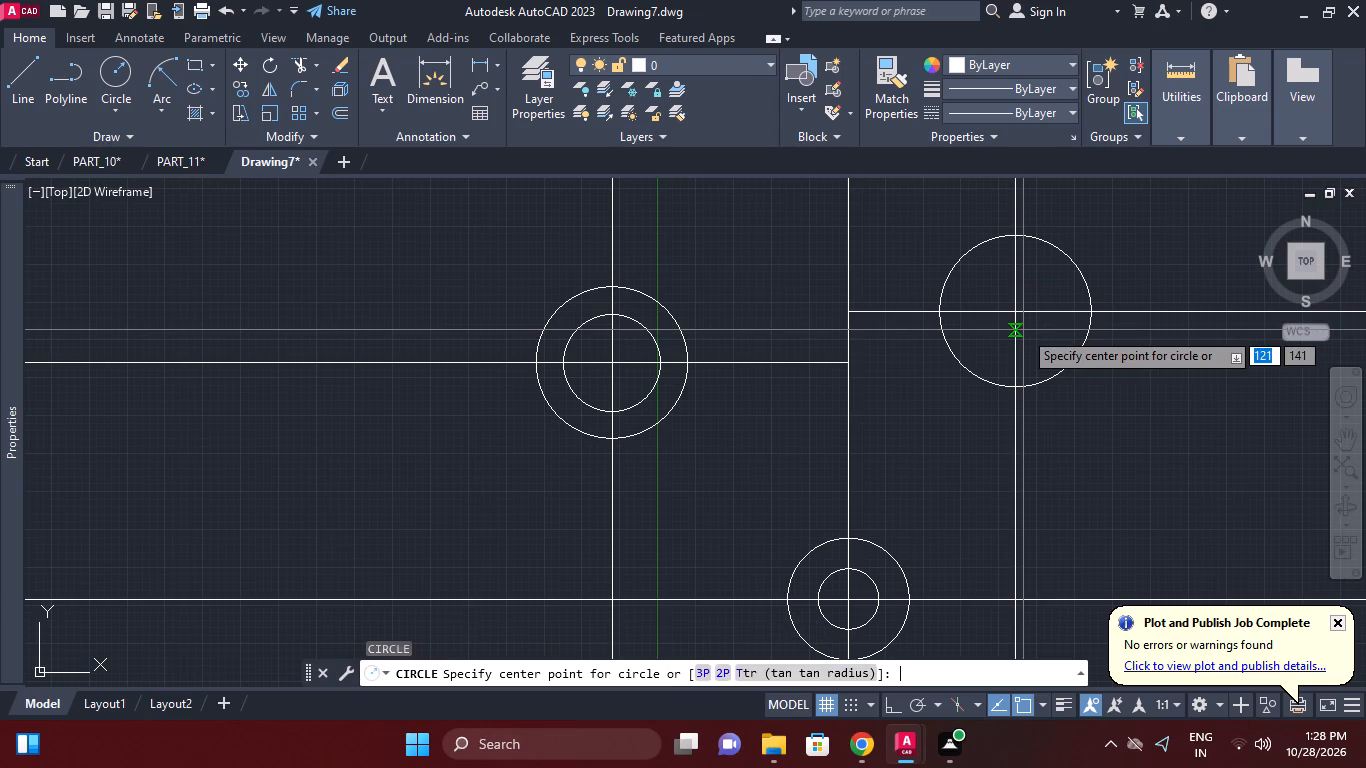
pyautogui.click(1019, 315)
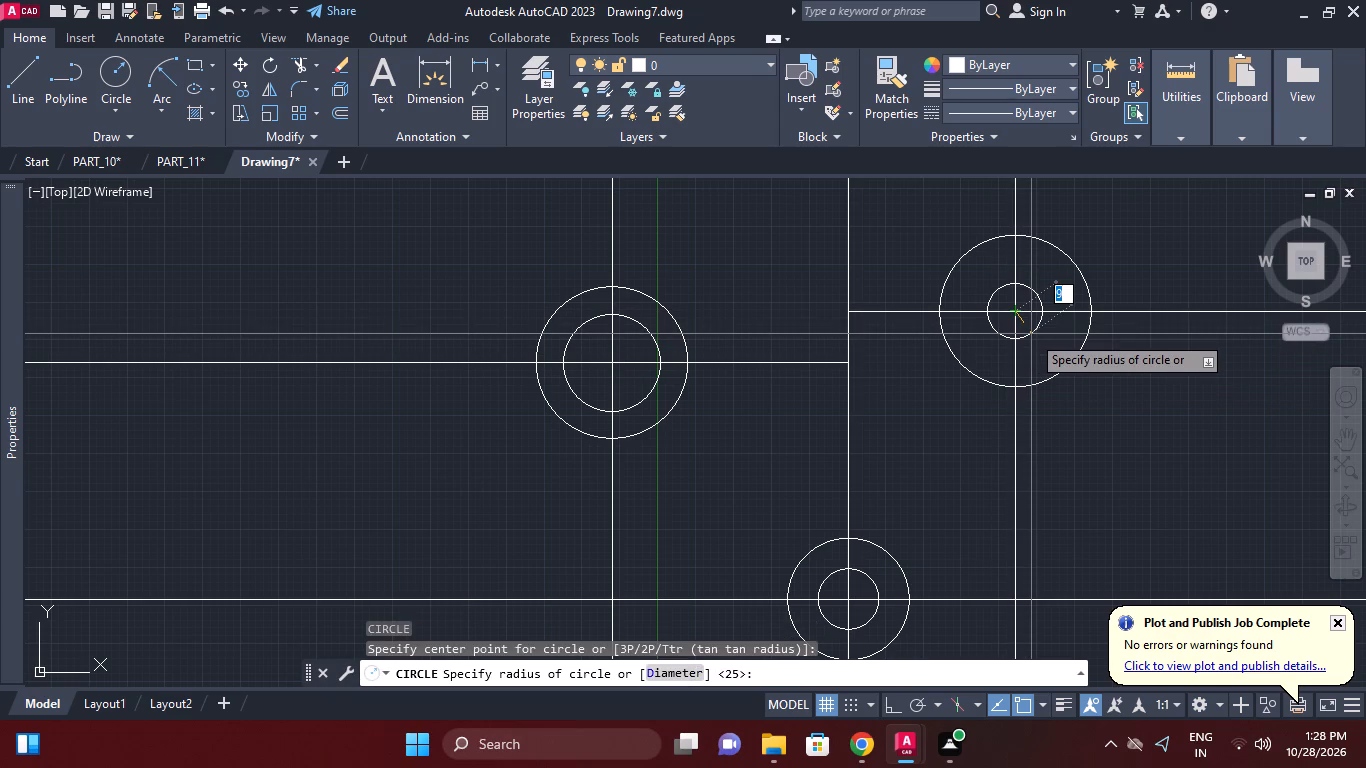
pyautogui.write('16')
pyautogui.press('Return')
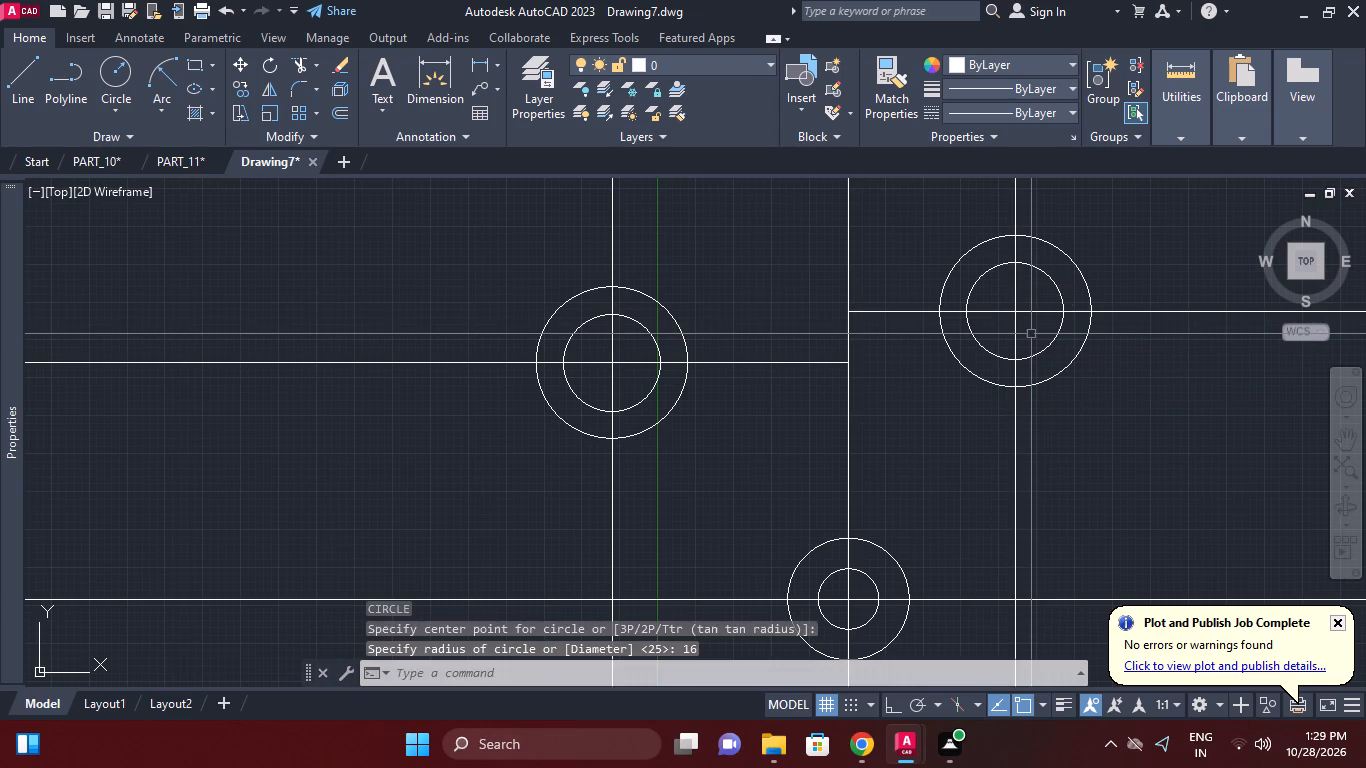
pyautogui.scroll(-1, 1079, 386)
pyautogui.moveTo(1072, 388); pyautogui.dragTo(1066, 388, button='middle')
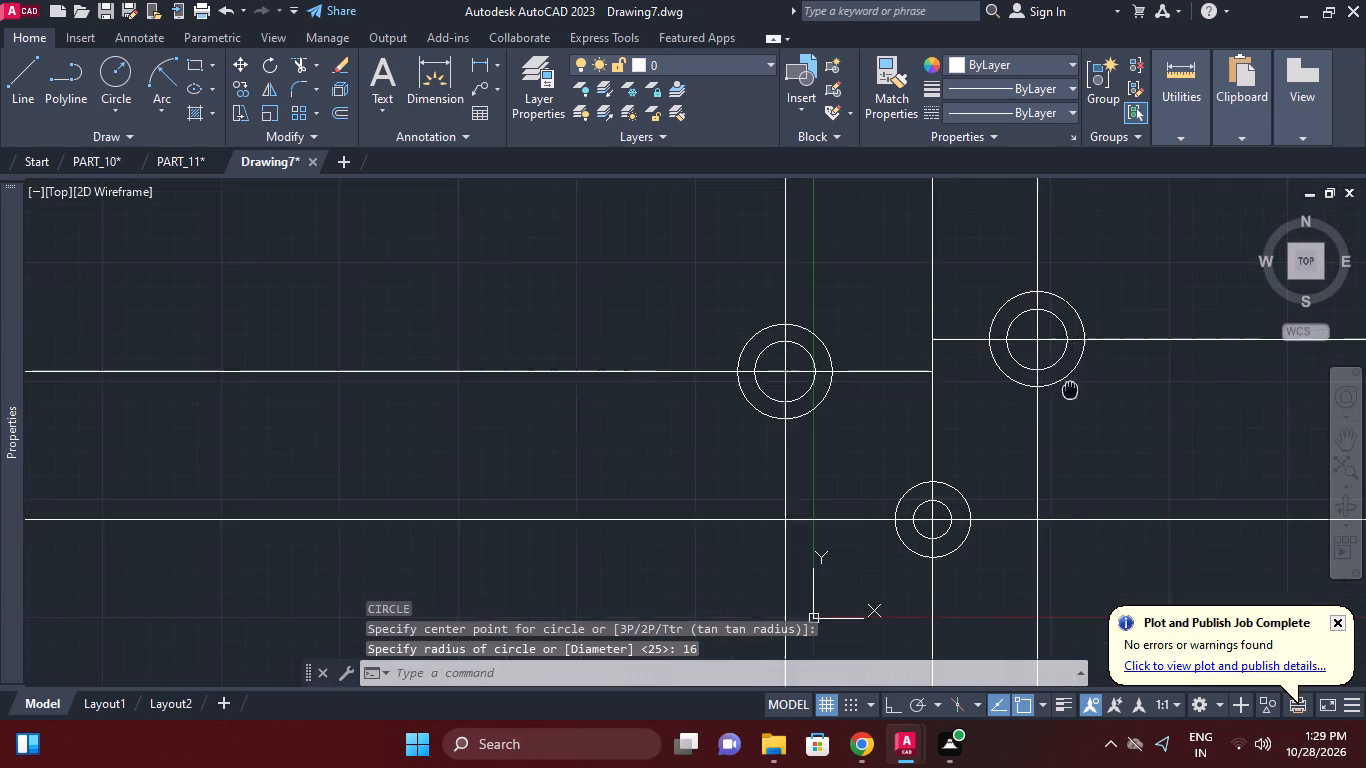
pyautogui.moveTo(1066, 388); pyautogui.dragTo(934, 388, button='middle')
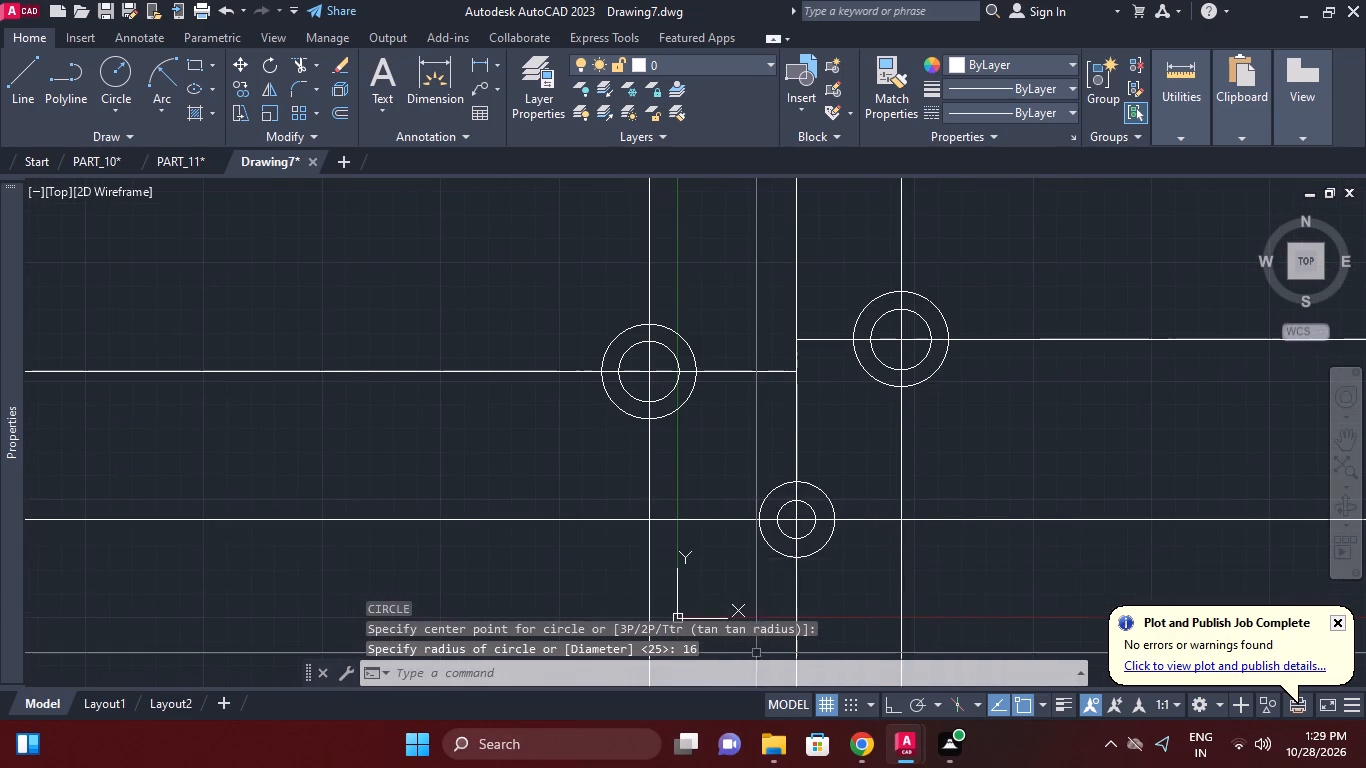
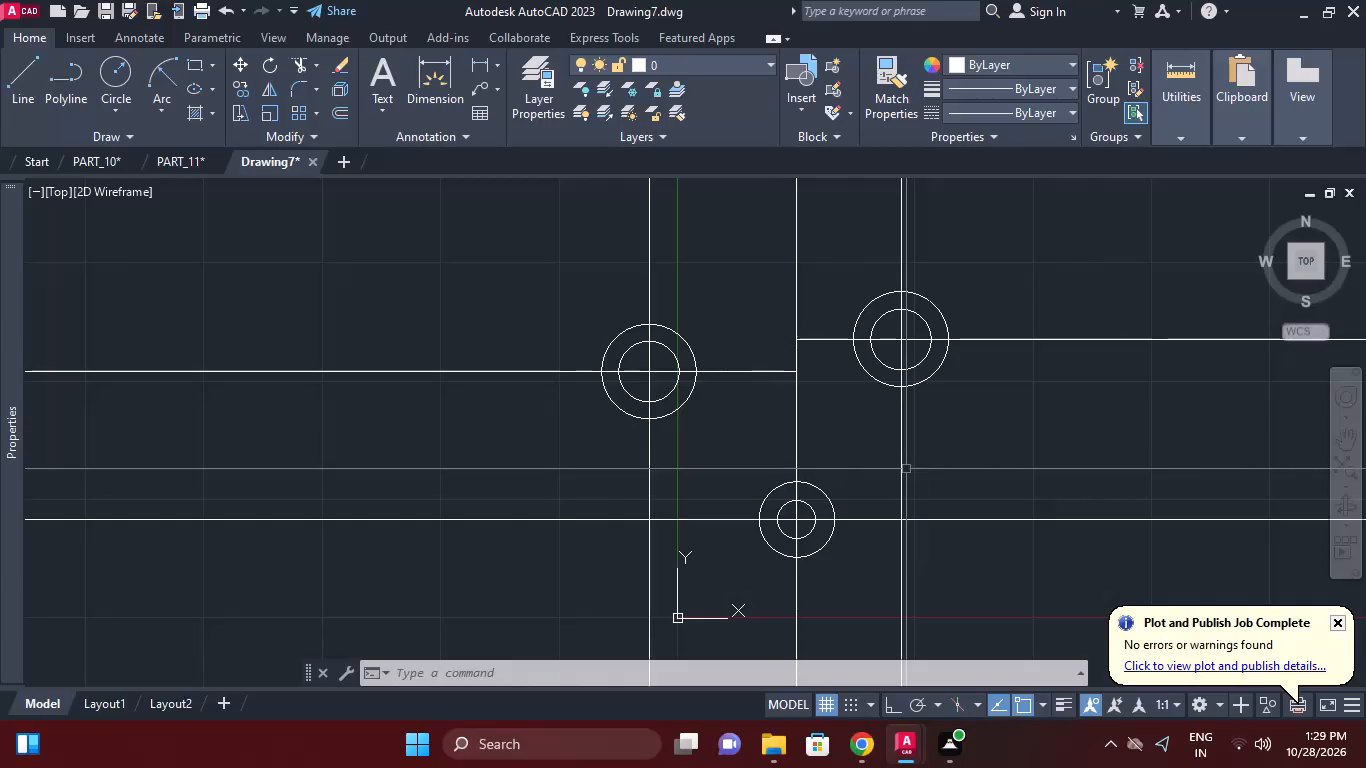
# Draw a radius 154 circle tangent to the upper outer sides of the left and right radius 25 circles.
pyautogui.click(137, 114)
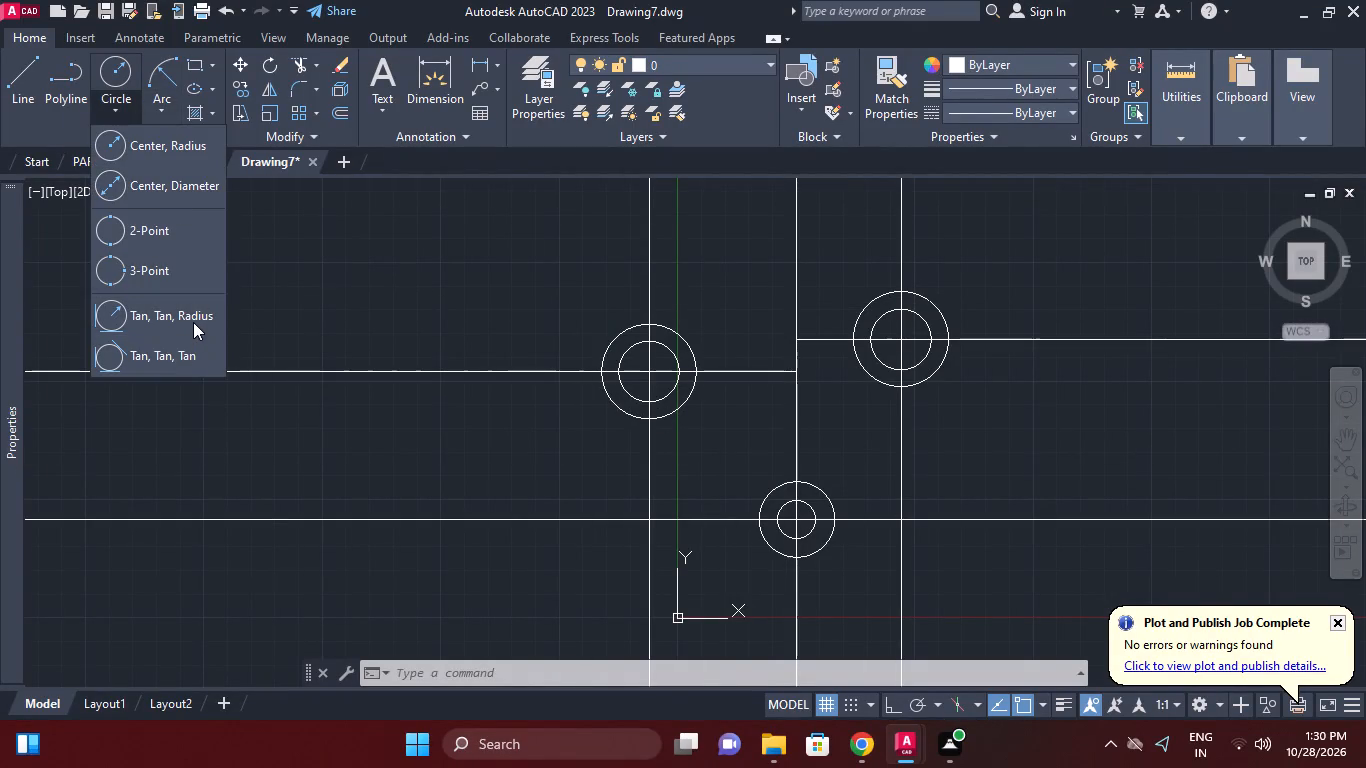
pyautogui.click(193, 322)
pyautogui.moveTo(509, 357); pyautogui.dragTo(456, 402, button='middle')
pyautogui.scroll(-1, 546, 382)
pyautogui.moveTo(535, 397); pyautogui.dragTo(482, 423, button='middle')
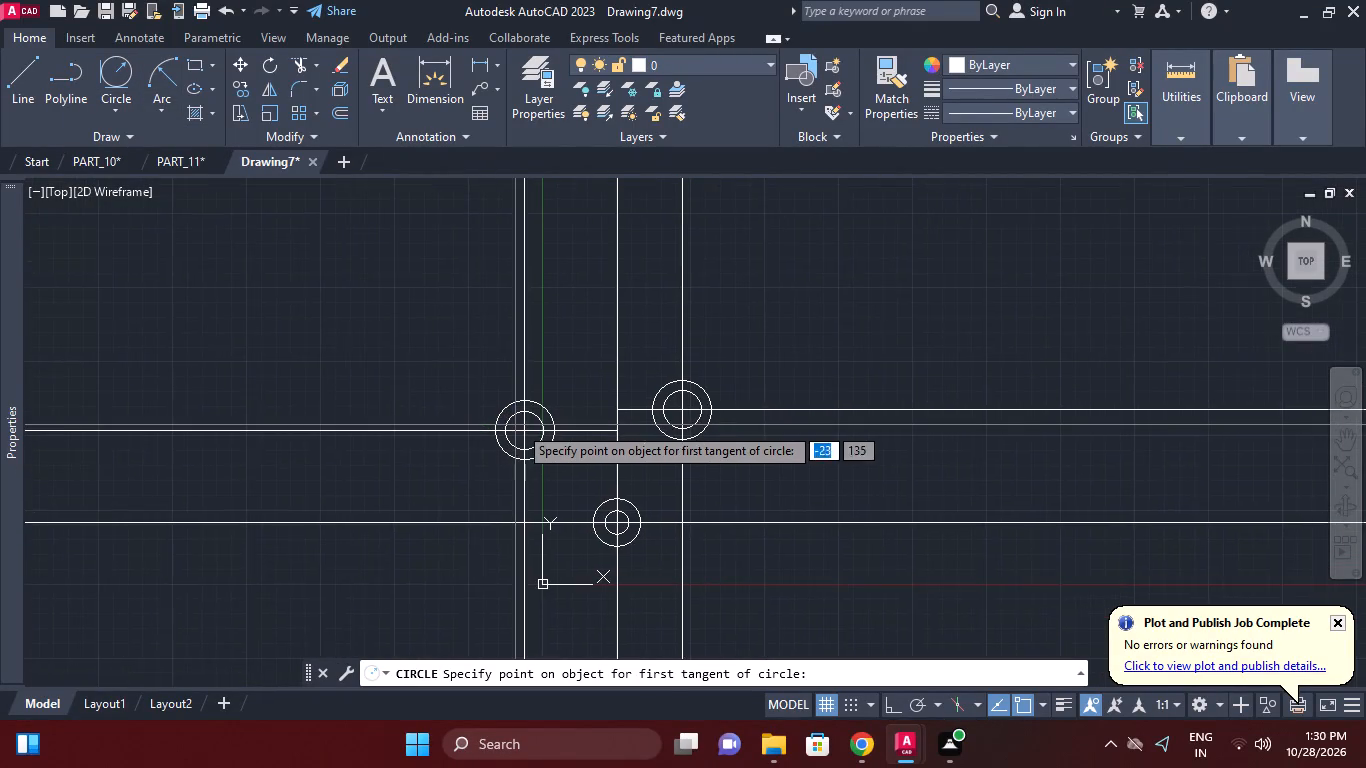
pyautogui.scroll(2, 501, 389)
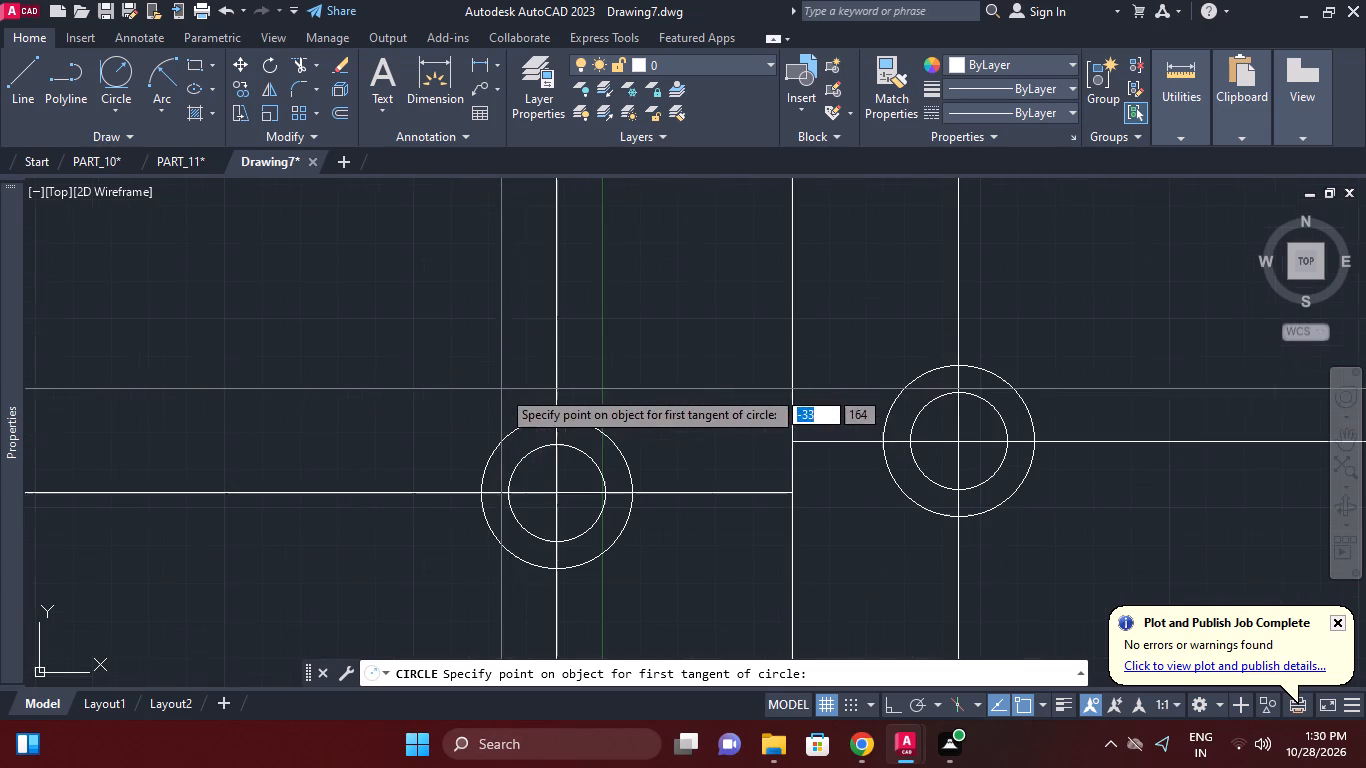
pyautogui.click(514, 429)
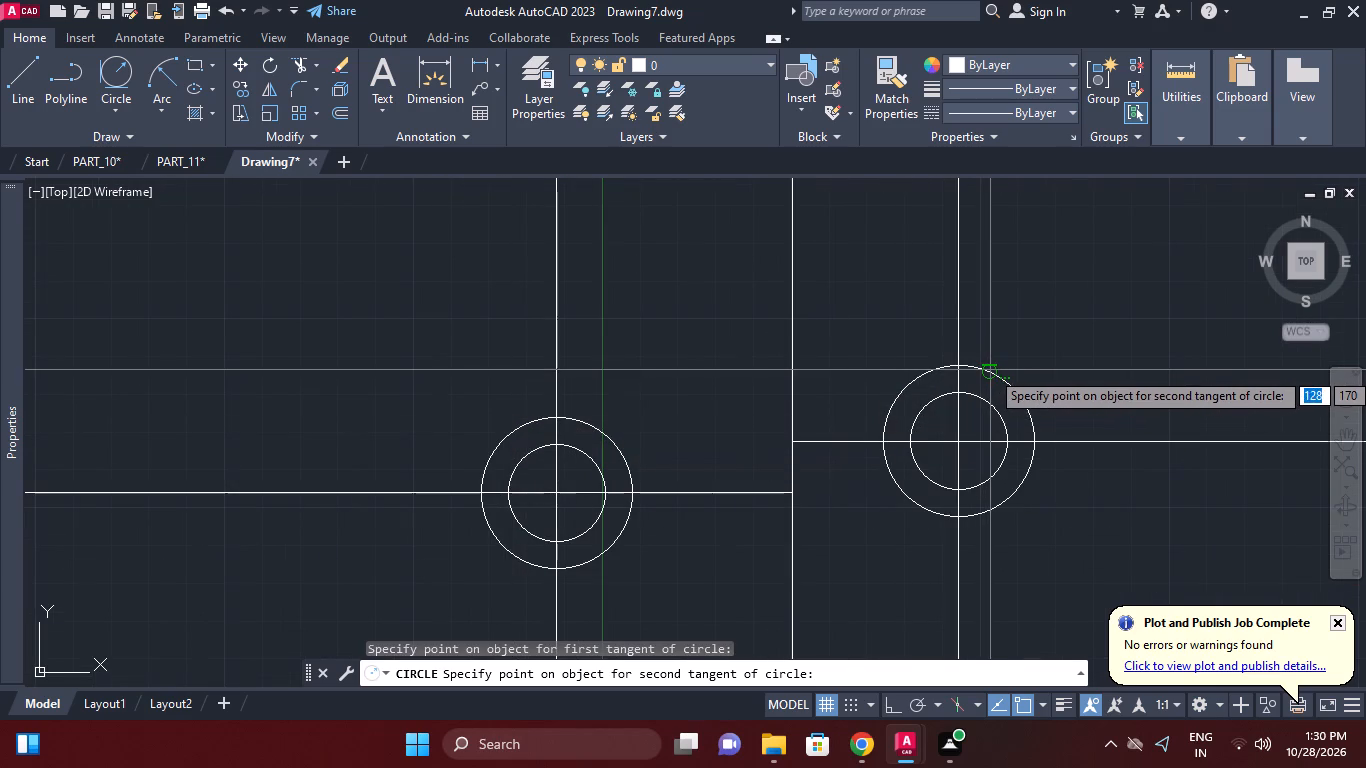
pyautogui.click(990, 371)
pyautogui.write('154')
pyautogui.press('Return')
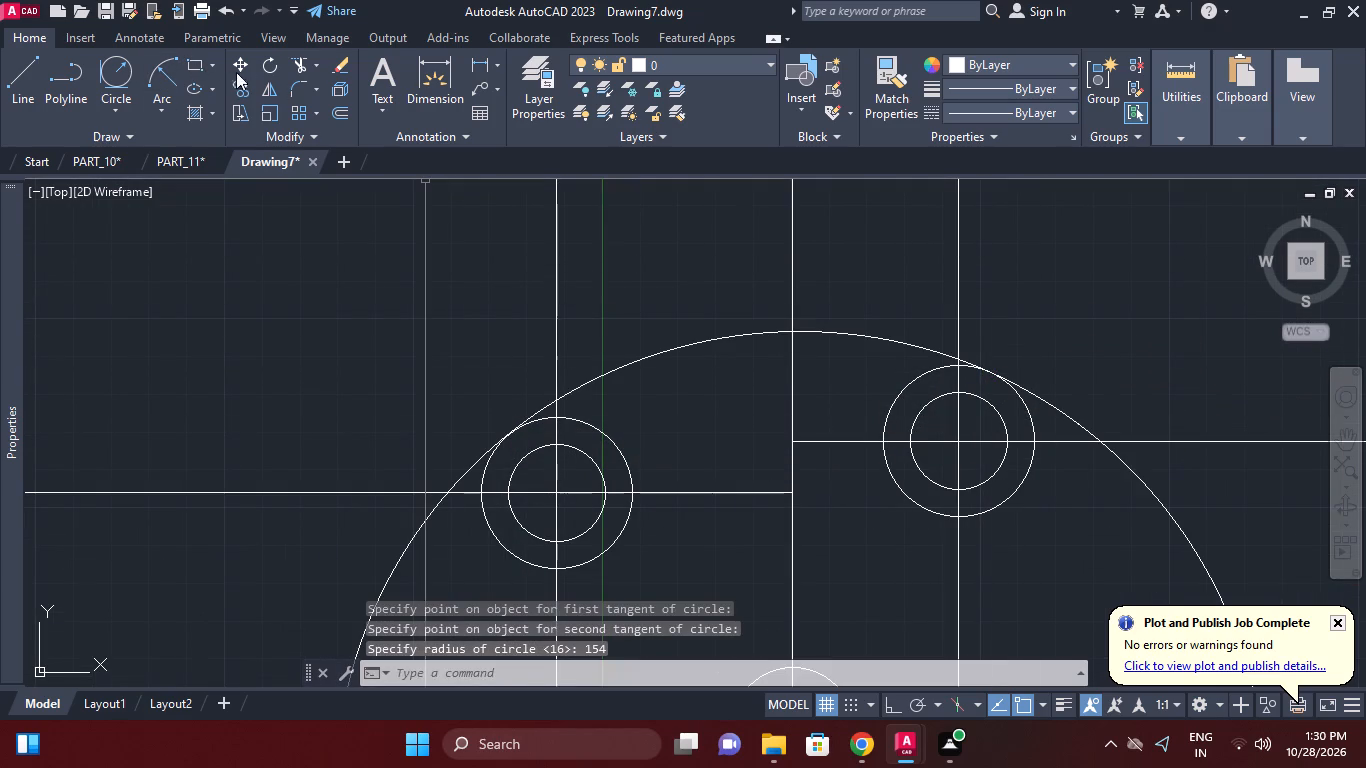
# Trim the radius 154 circle just beyond its tangent points on the left and right radius 25 circles.
pyautogui.click(307, 65)
pyautogui.rightClick(303, 355)
pyautogui.click(379, 371)
pyautogui.scroll(3, 451, 478)
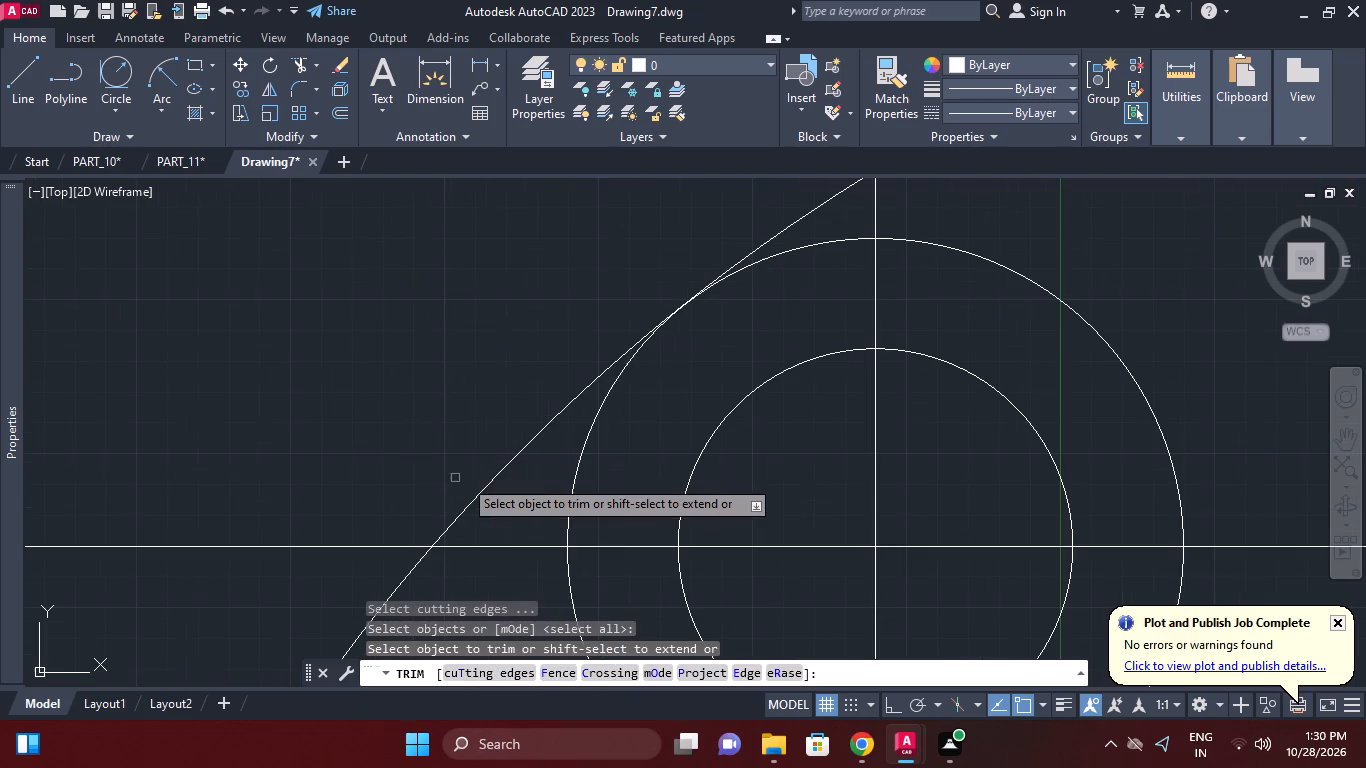
pyautogui.click(511, 458)
pyautogui.scroll(-3, 867, 431)
pyautogui.moveTo(951, 438); pyautogui.dragTo(448, 410, button='middle')
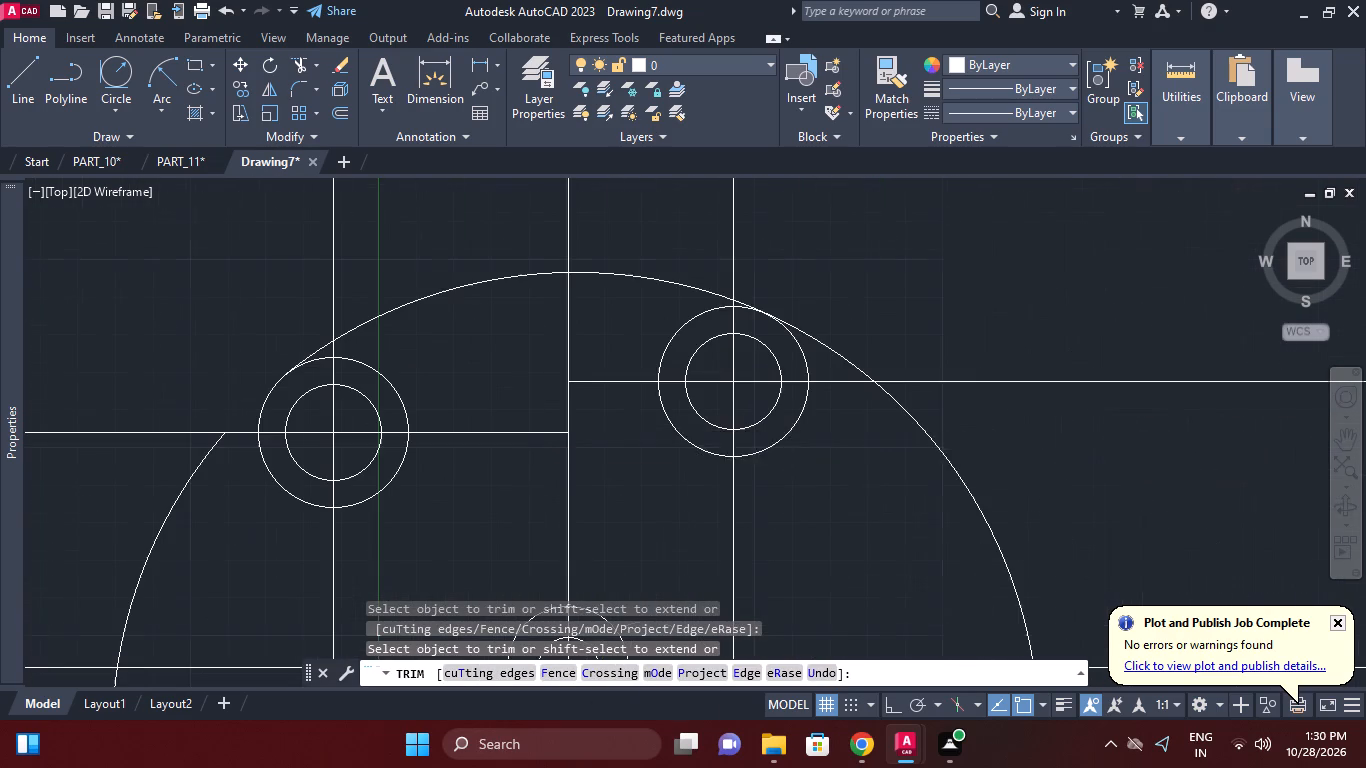
pyautogui.scroll(1, 819, 341)
pyautogui.click(819, 341)
pyautogui.scroll(-1, 894, 334)
pyautogui.rightClick(966, 328)
pyautogui.click(1000, 336)
pyautogui.scroll(-2, 1000, 345)
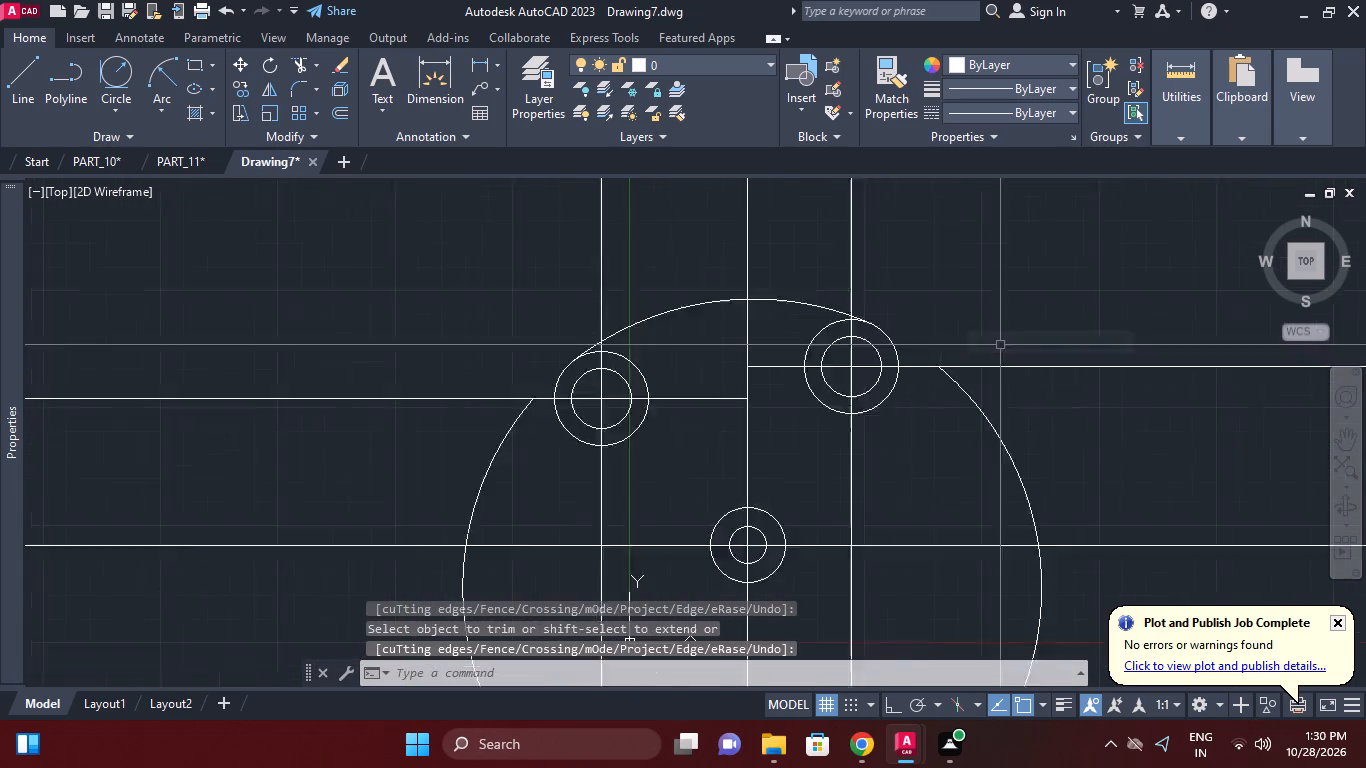
# Erase the leftover lower portion of the radius 154 circle, keeping only the arc spanning the two upper circle pairs.
pyautogui.click(999, 395)
pyautogui.rightClick(1013, 388)
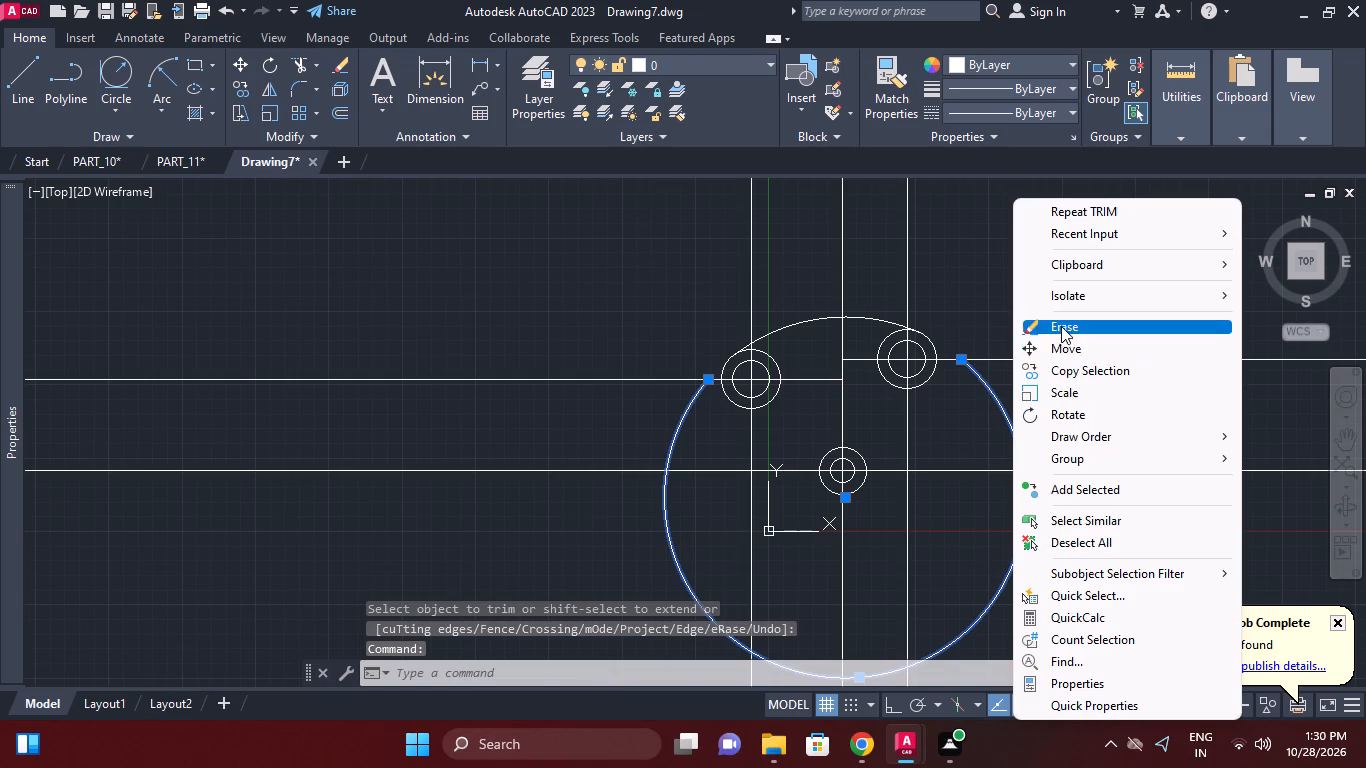
pyautogui.click(1061, 326)
# Draw a line tangent to the right sides of the bottom pair's outer circle and the upper-right pair's outer circle.
pyautogui.click(4, 69)
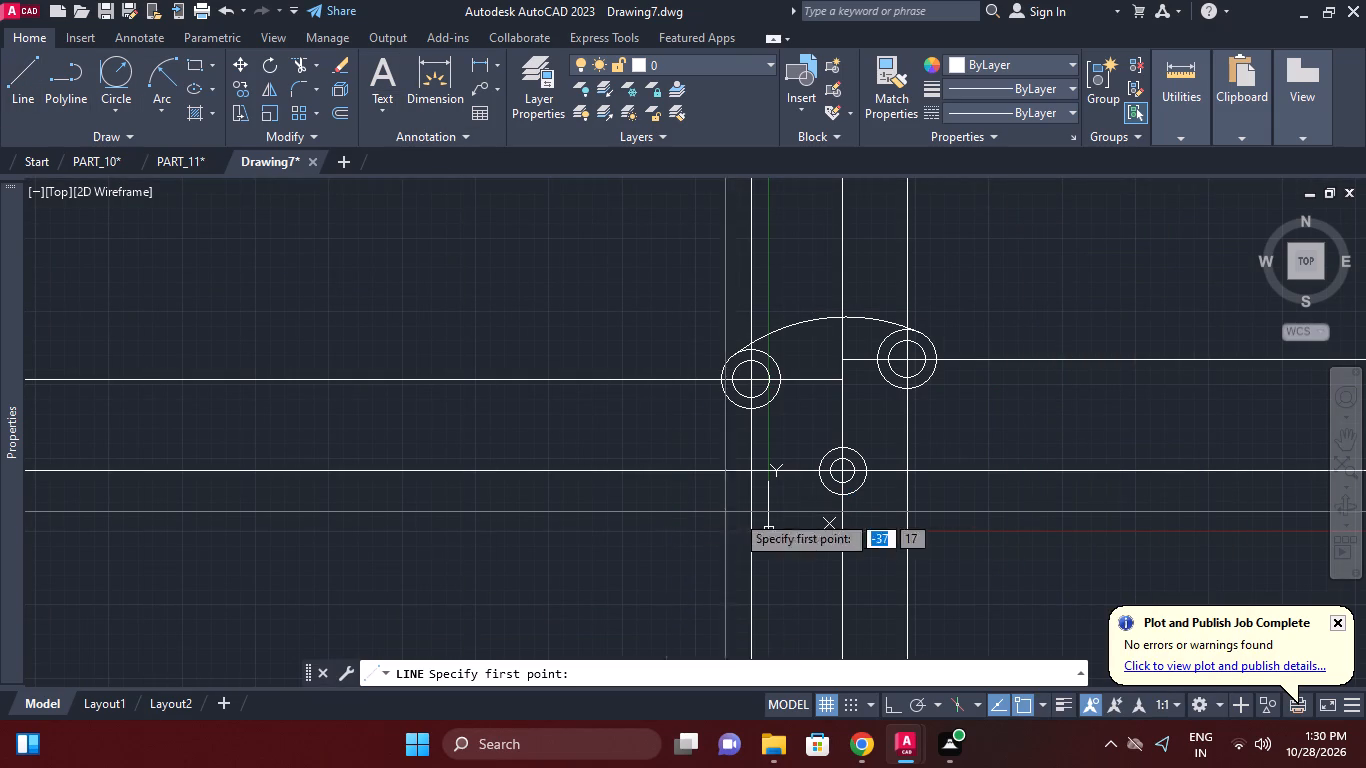
pyautogui.keyDown('ctrl'); pyautogui.rightClick(884, 501); pyautogui.keyUp('ctrl')
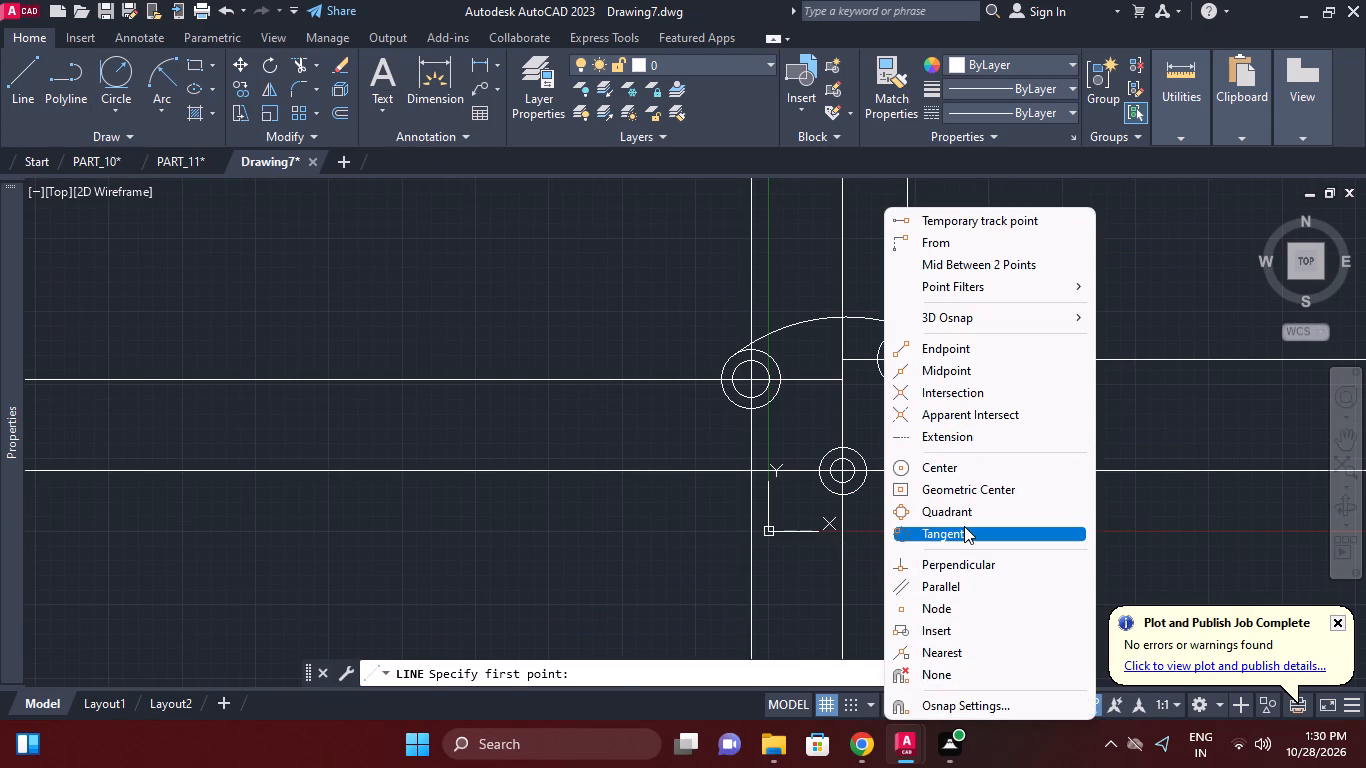
pyautogui.click(964, 526)
pyautogui.scroll(2, 905, 473)
pyautogui.click(800, 505)
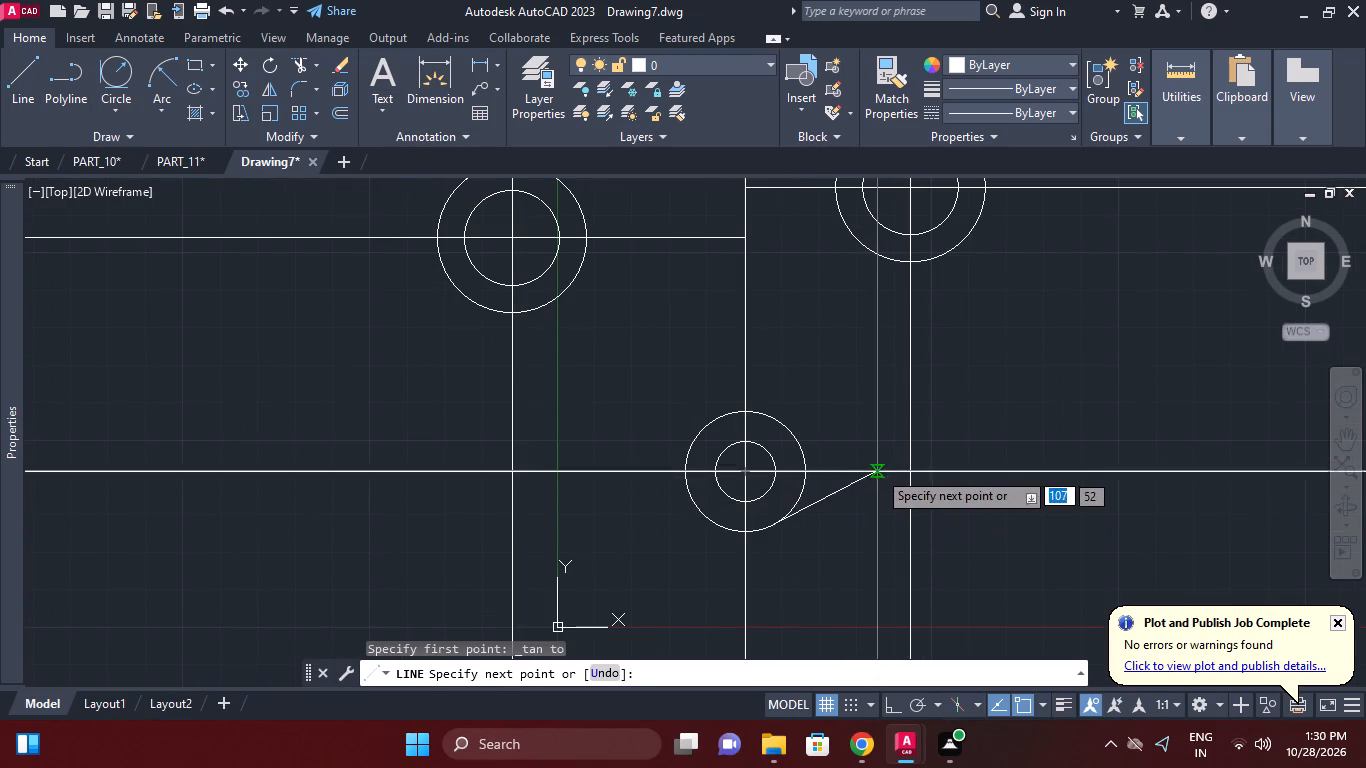
pyautogui.keyDown('ctrl'); pyautogui.rightClick(991, 384); pyautogui.keyUp('ctrl')
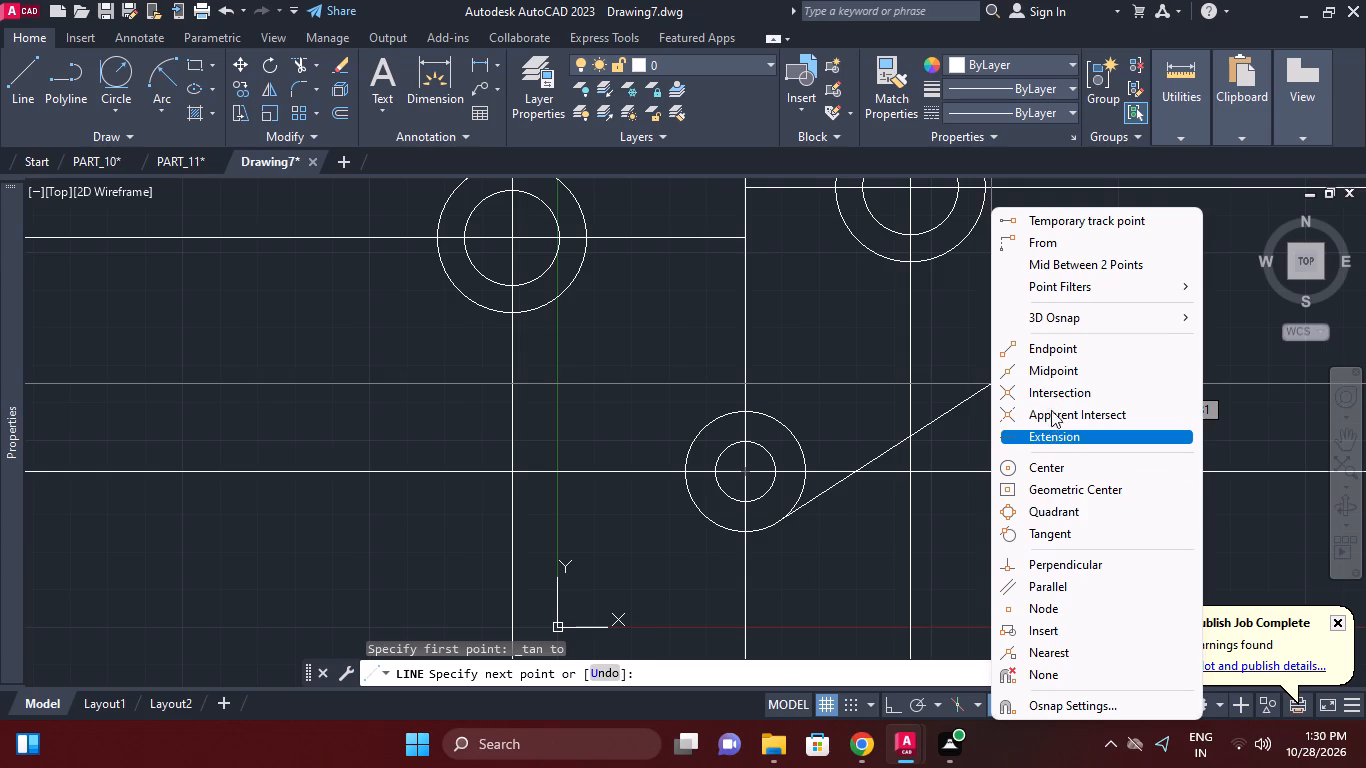
pyautogui.click(1055, 532)
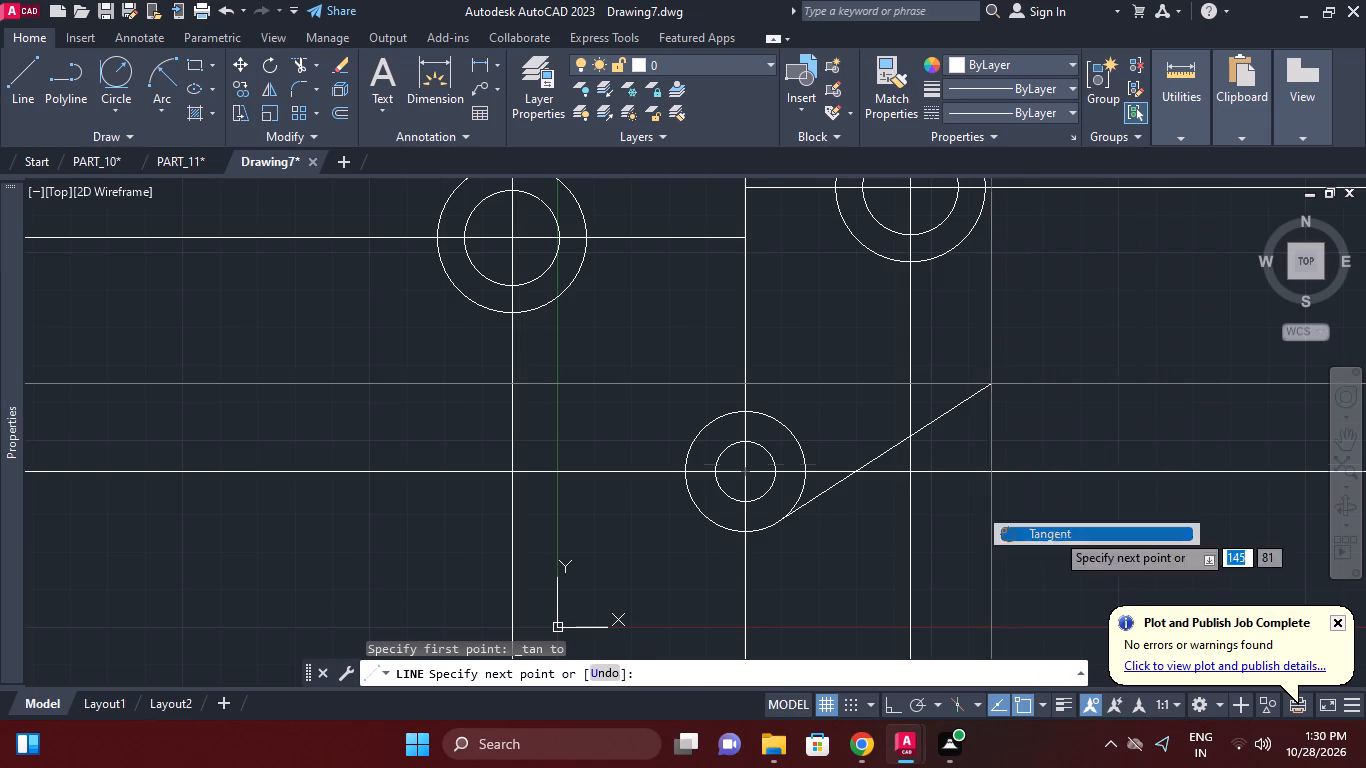
pyautogui.moveTo(1014, 397); pyautogui.dragTo(1013, 457, button='middle')
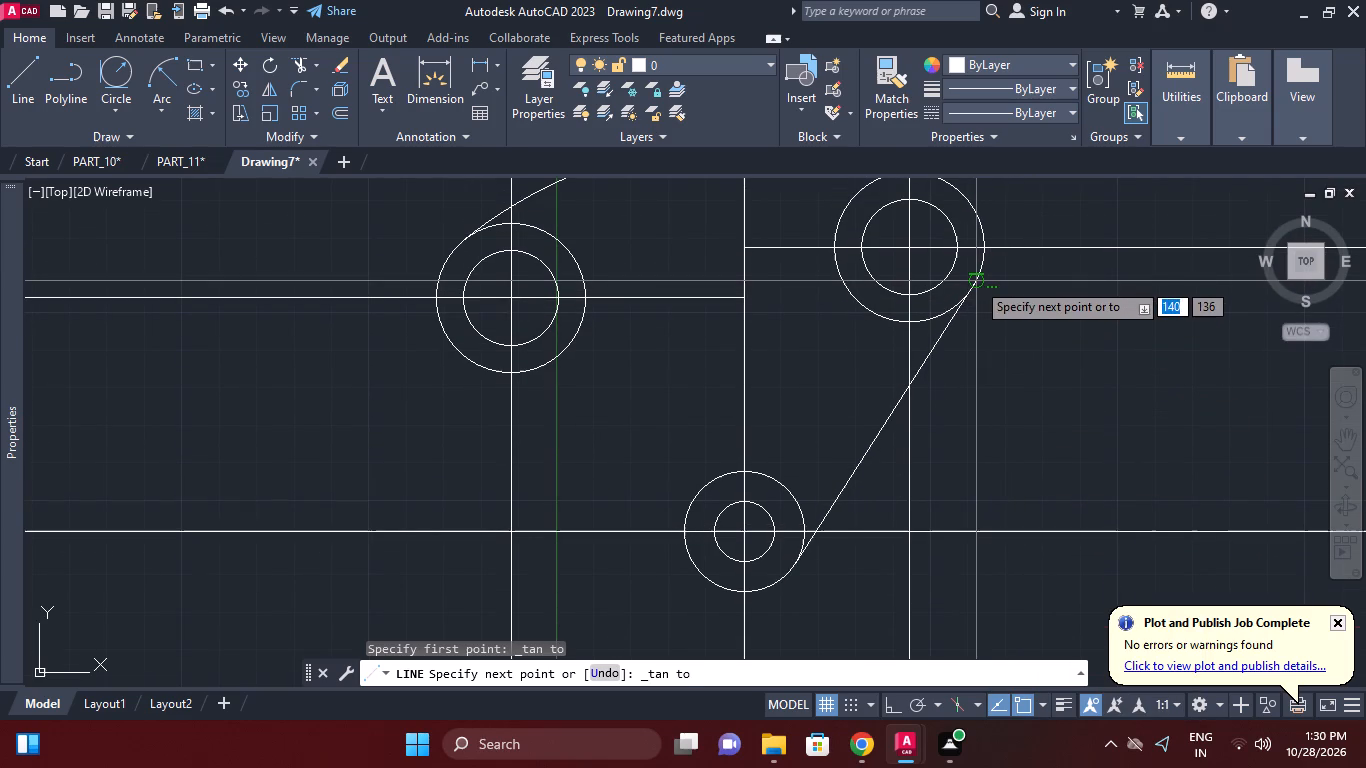
pyautogui.click(976, 281)
pyautogui.rightClick(1054, 362)
pyautogui.click(1088, 407)
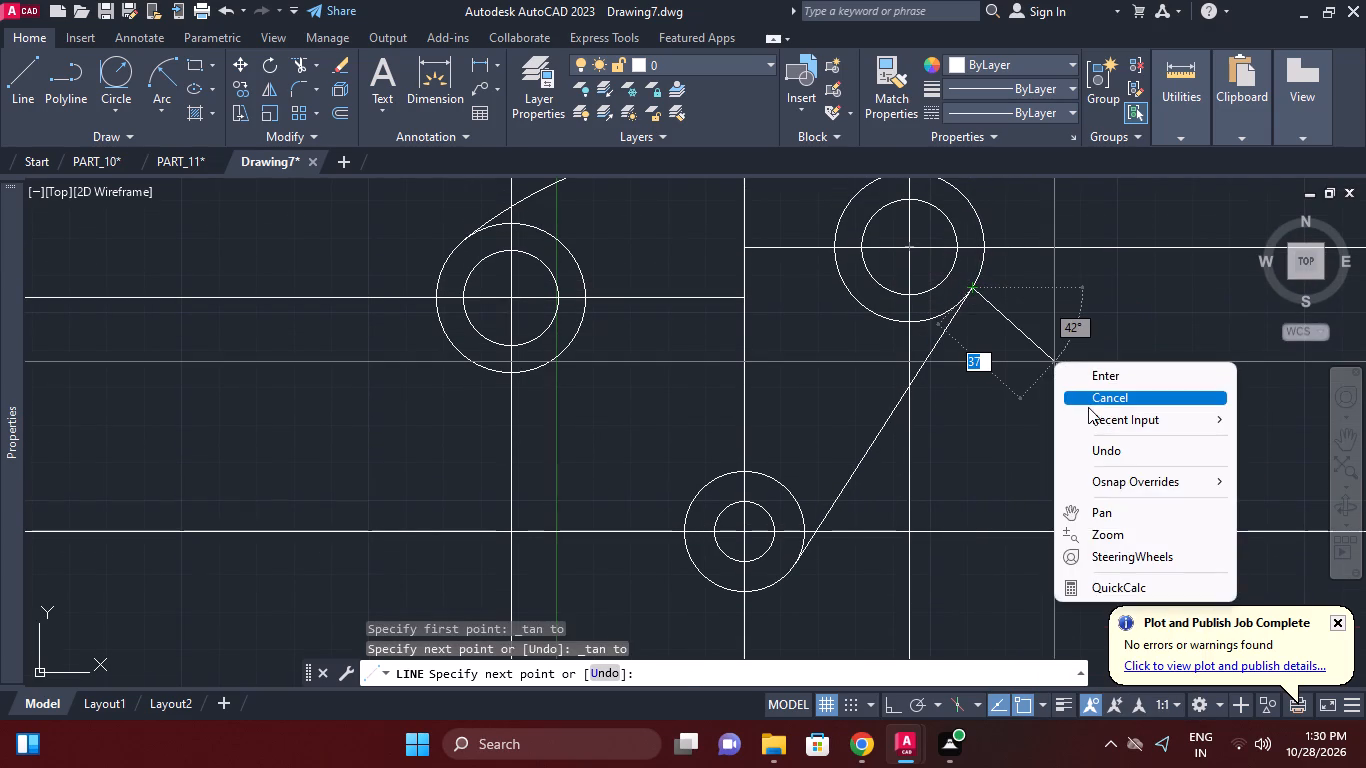
pyautogui.middleClick(1004, 437)
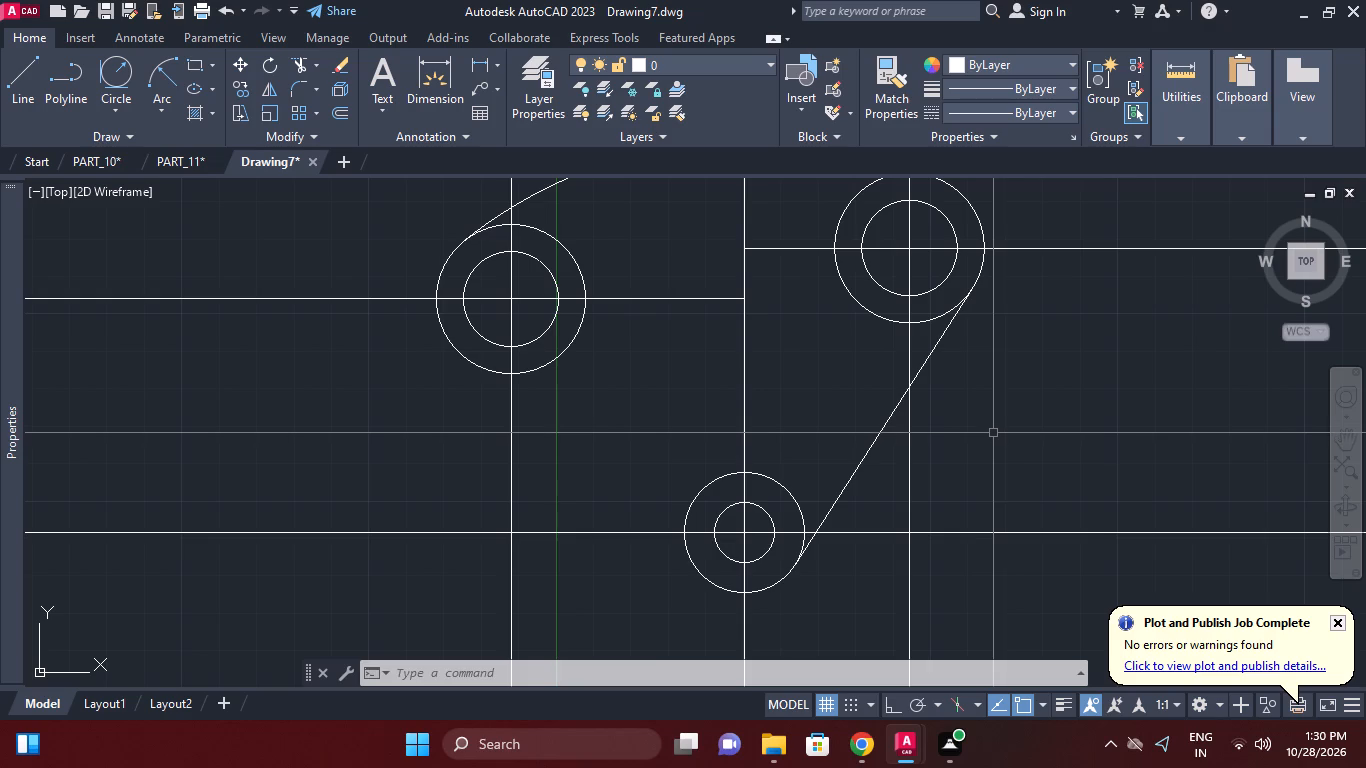
# Offset the upper arc and the slanted tangent line by 15 towards the inside of the part.
pyautogui.moveTo(843, 357); pyautogui.dragTo(843, 434, button='middle')
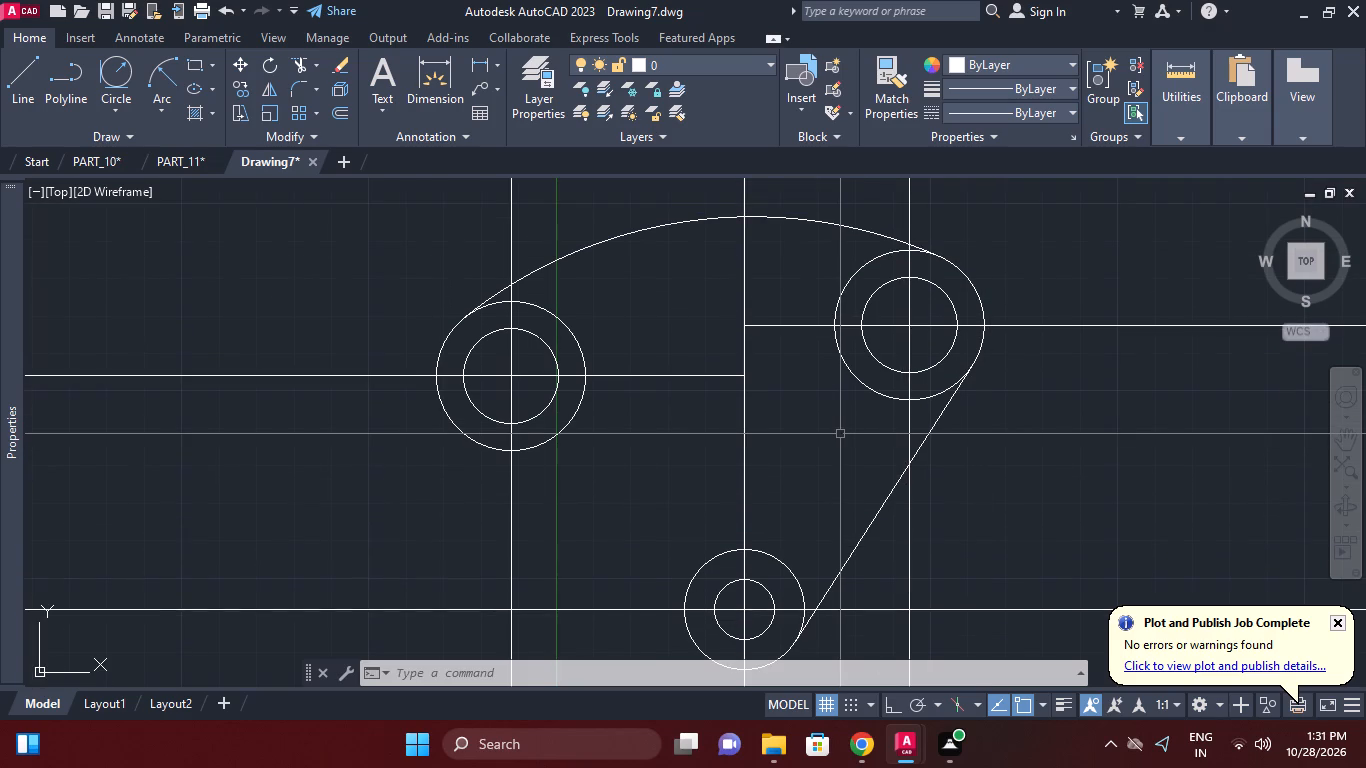
pyautogui.write('o')
pyautogui.press('space')
pyautogui.write('15')
pyautogui.press('Return')
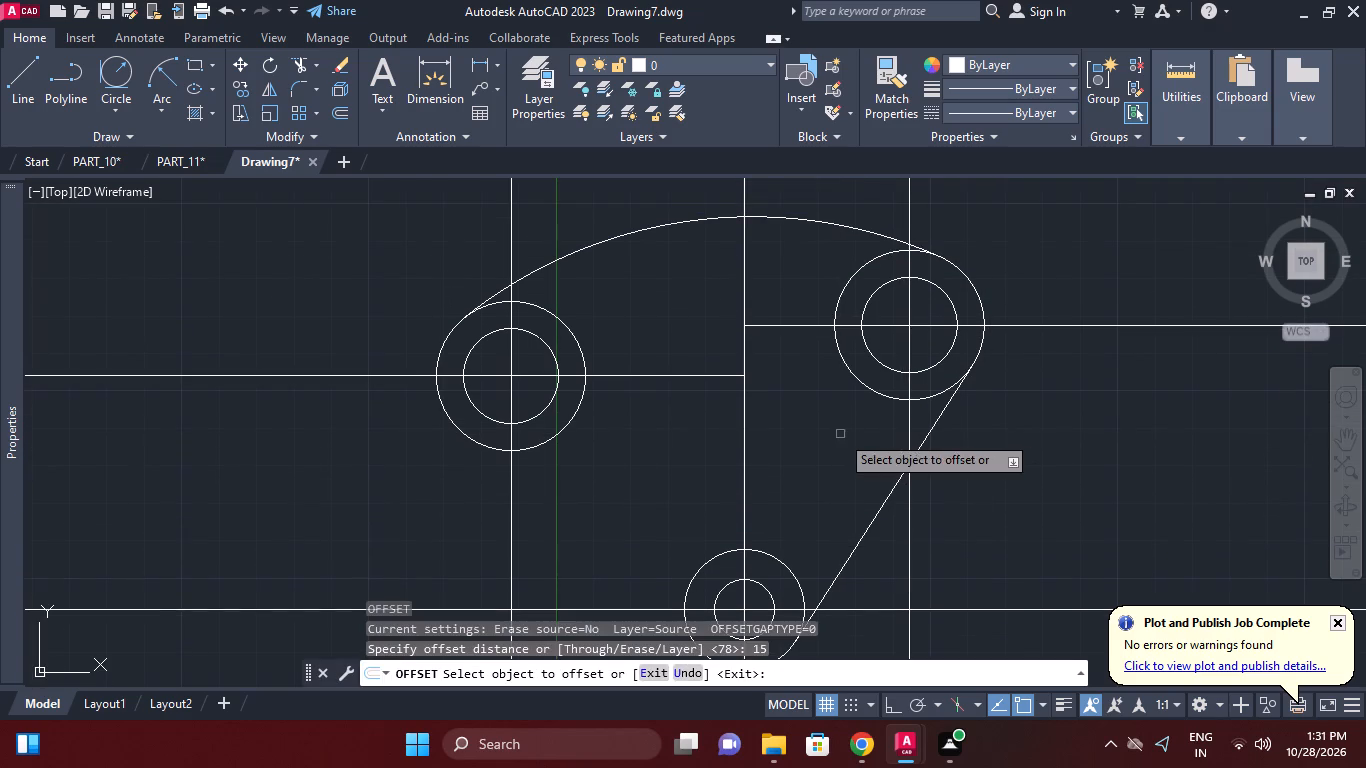
pyautogui.click(682, 223)
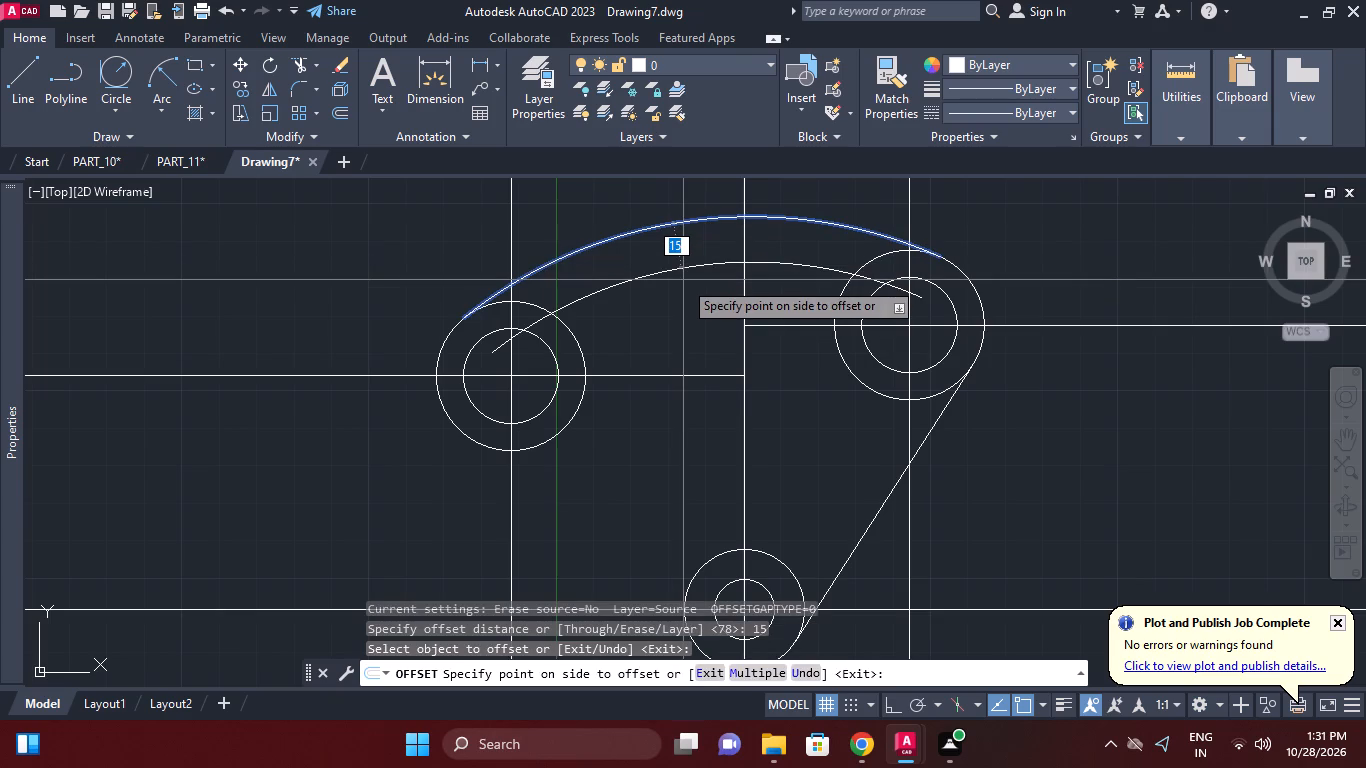
pyautogui.click(683, 280)
pyautogui.click(867, 527)
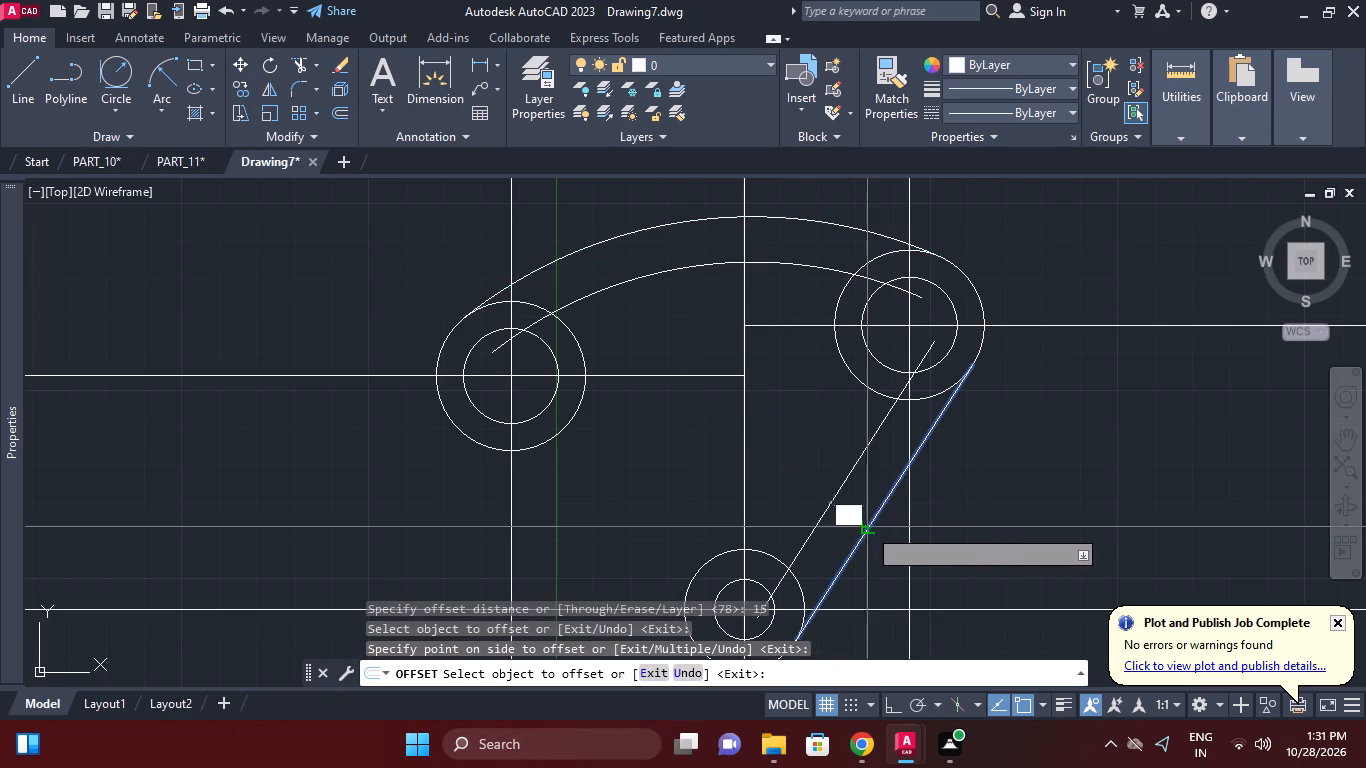
pyautogui.click(845, 488)
pyautogui.moveTo(654, 453); pyautogui.dragTo(677, 384, button='middle')
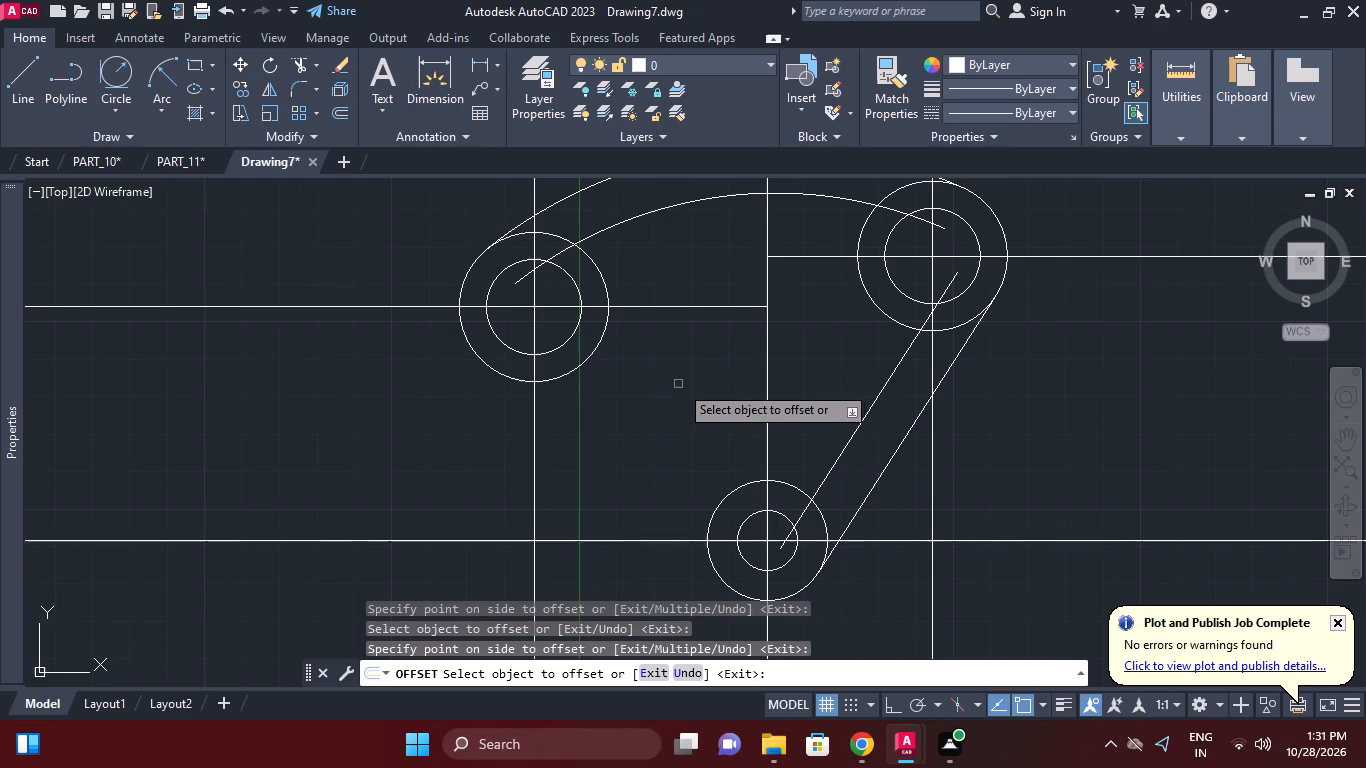
pyautogui.middleClick(700, 391)
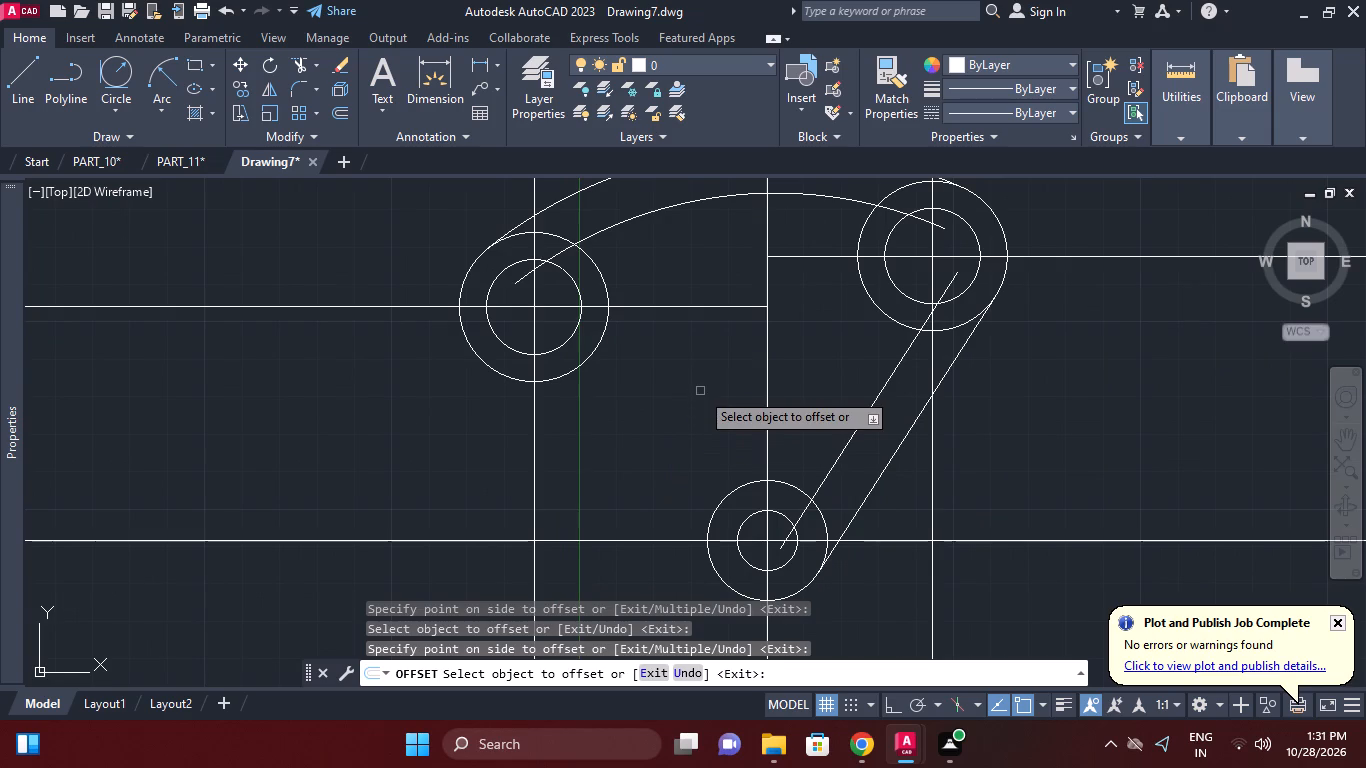
pyautogui.rightClick(697, 390)
pyautogui.click(739, 413)
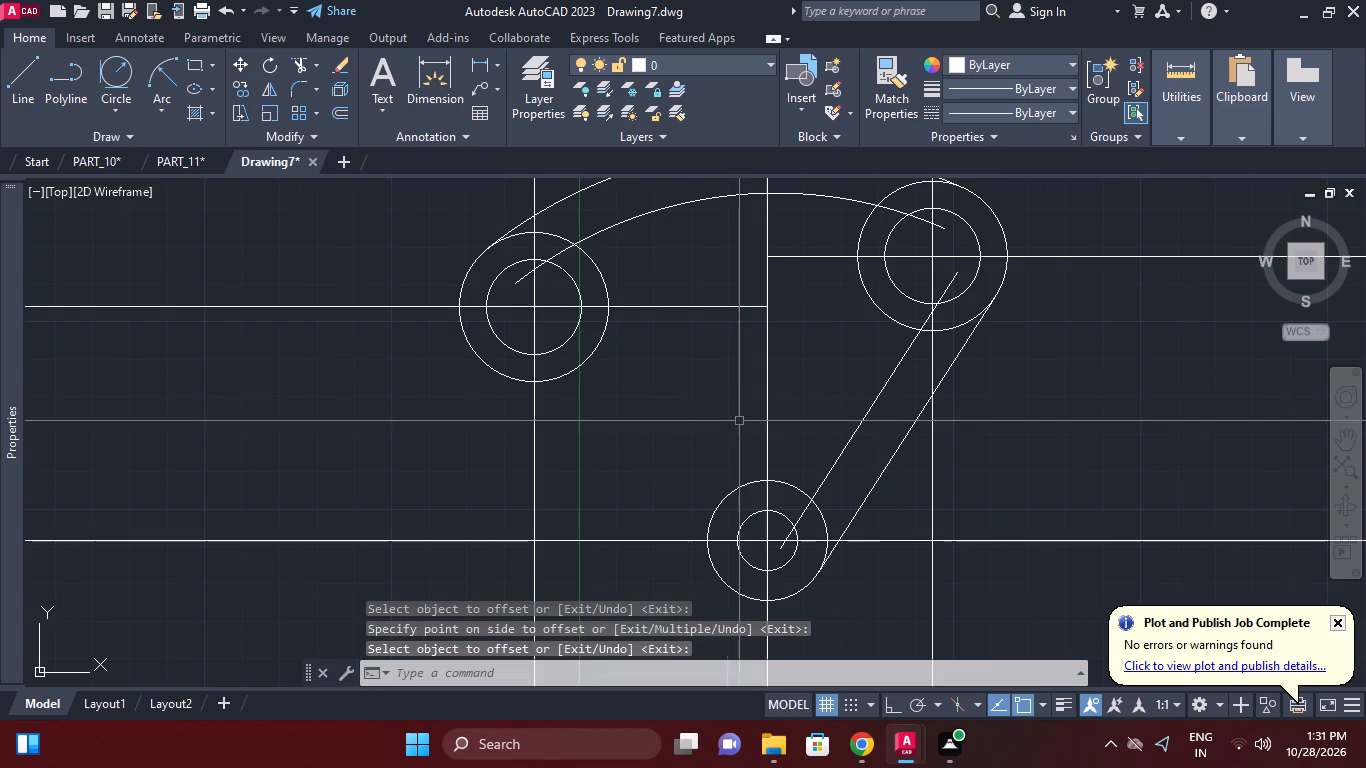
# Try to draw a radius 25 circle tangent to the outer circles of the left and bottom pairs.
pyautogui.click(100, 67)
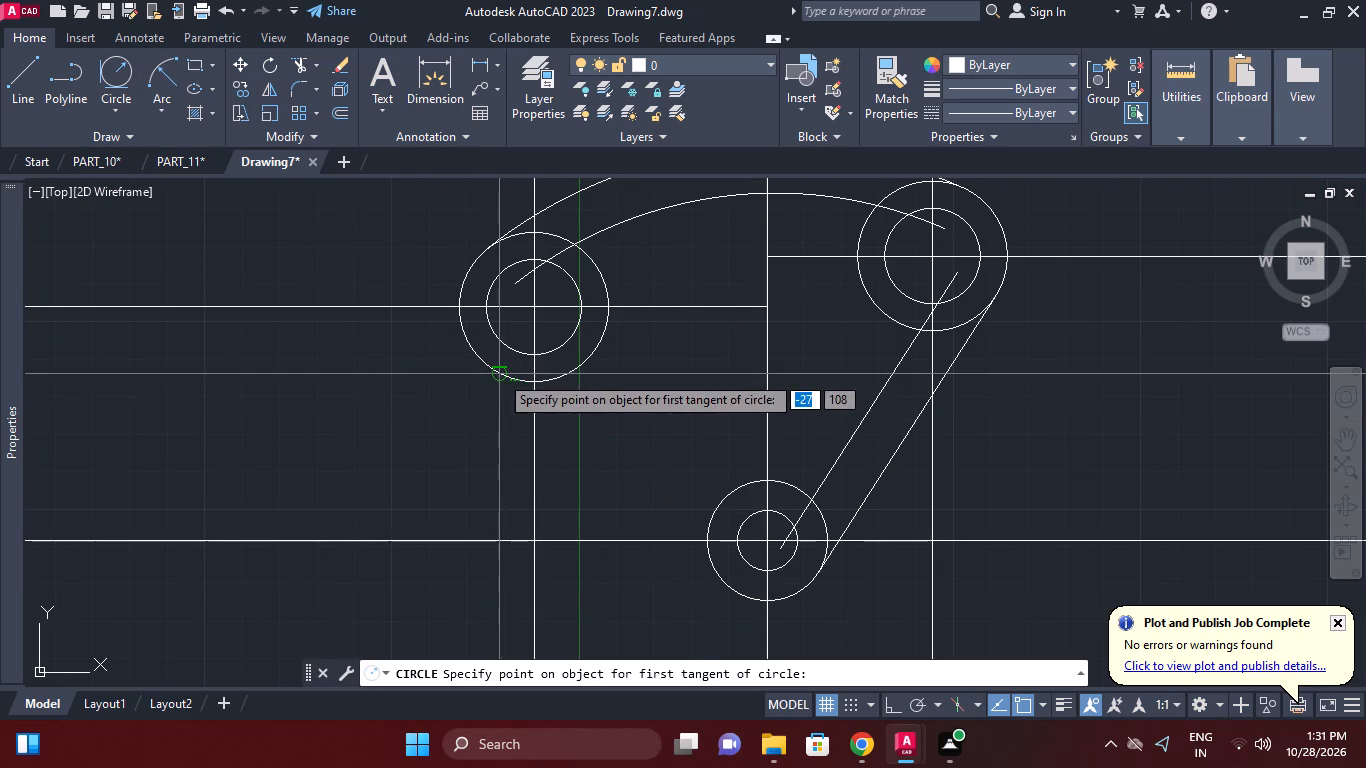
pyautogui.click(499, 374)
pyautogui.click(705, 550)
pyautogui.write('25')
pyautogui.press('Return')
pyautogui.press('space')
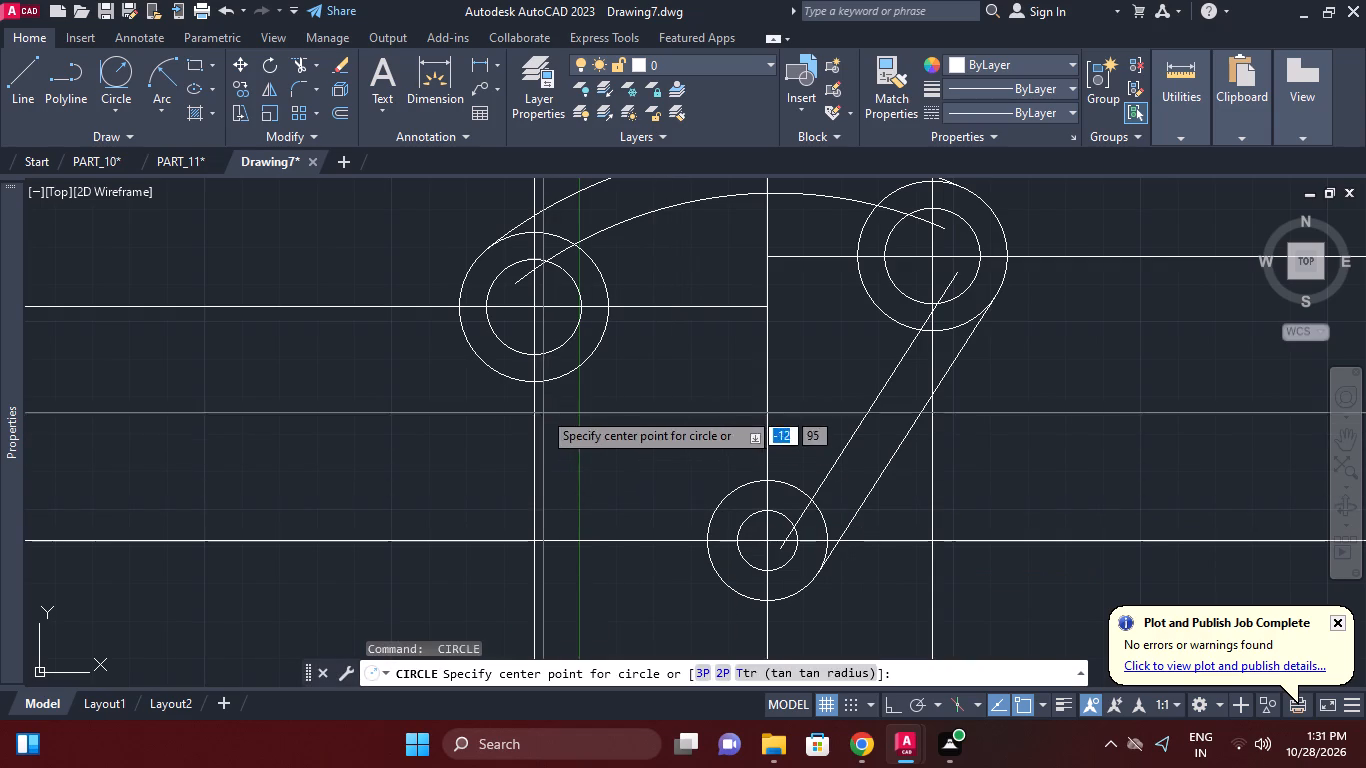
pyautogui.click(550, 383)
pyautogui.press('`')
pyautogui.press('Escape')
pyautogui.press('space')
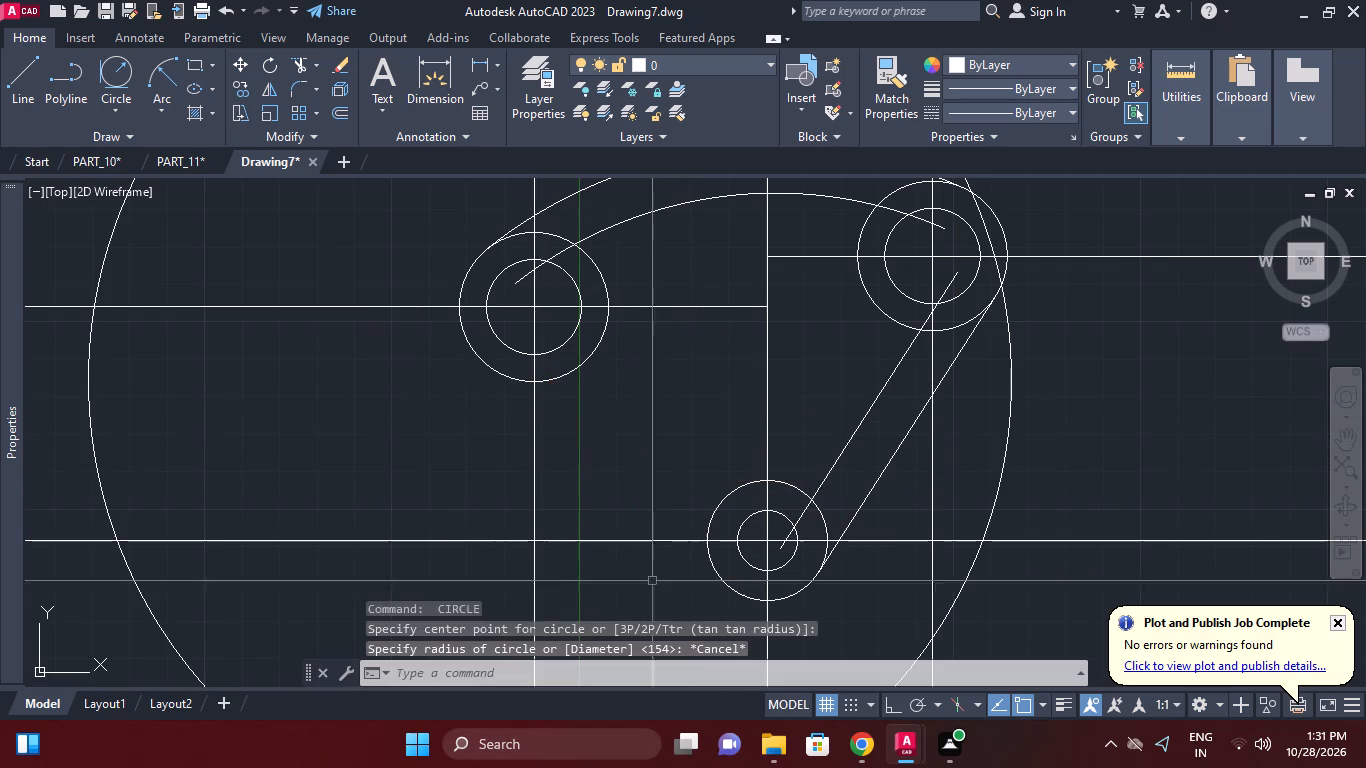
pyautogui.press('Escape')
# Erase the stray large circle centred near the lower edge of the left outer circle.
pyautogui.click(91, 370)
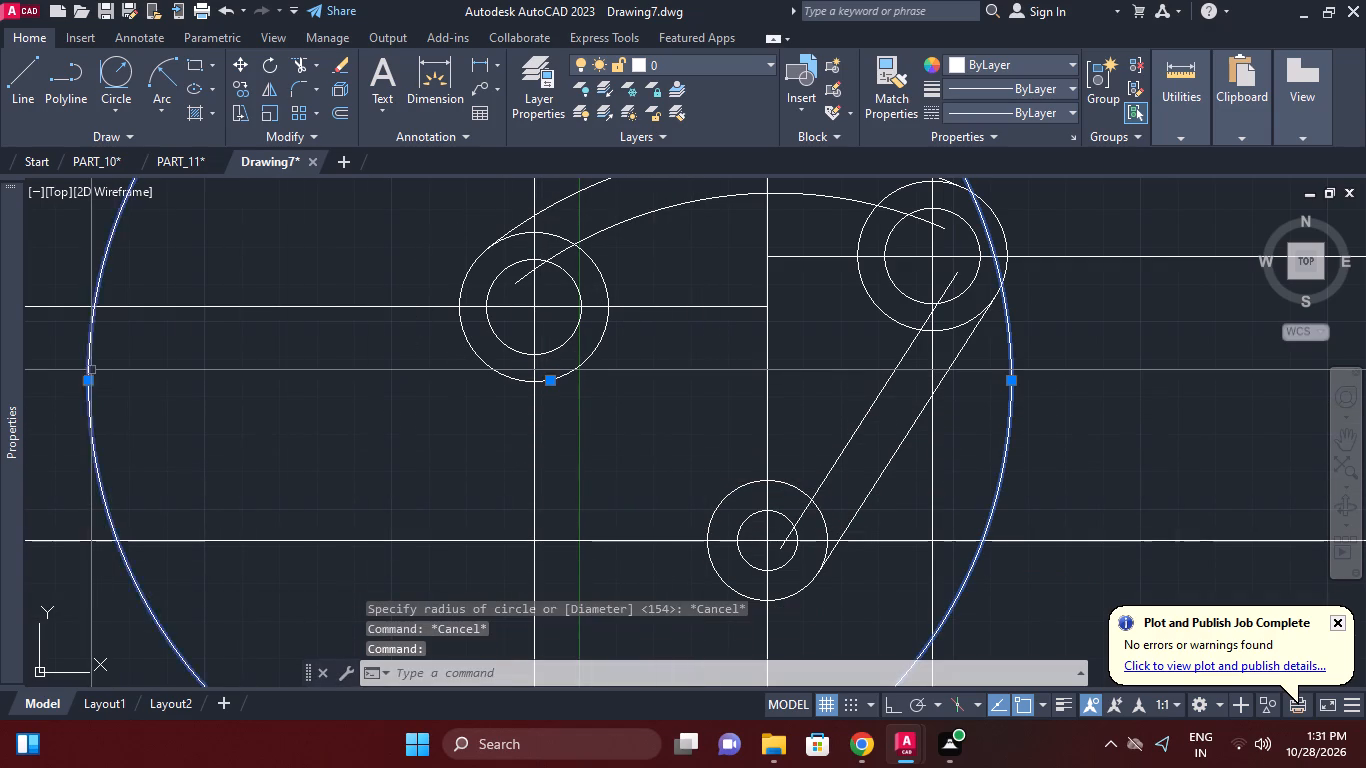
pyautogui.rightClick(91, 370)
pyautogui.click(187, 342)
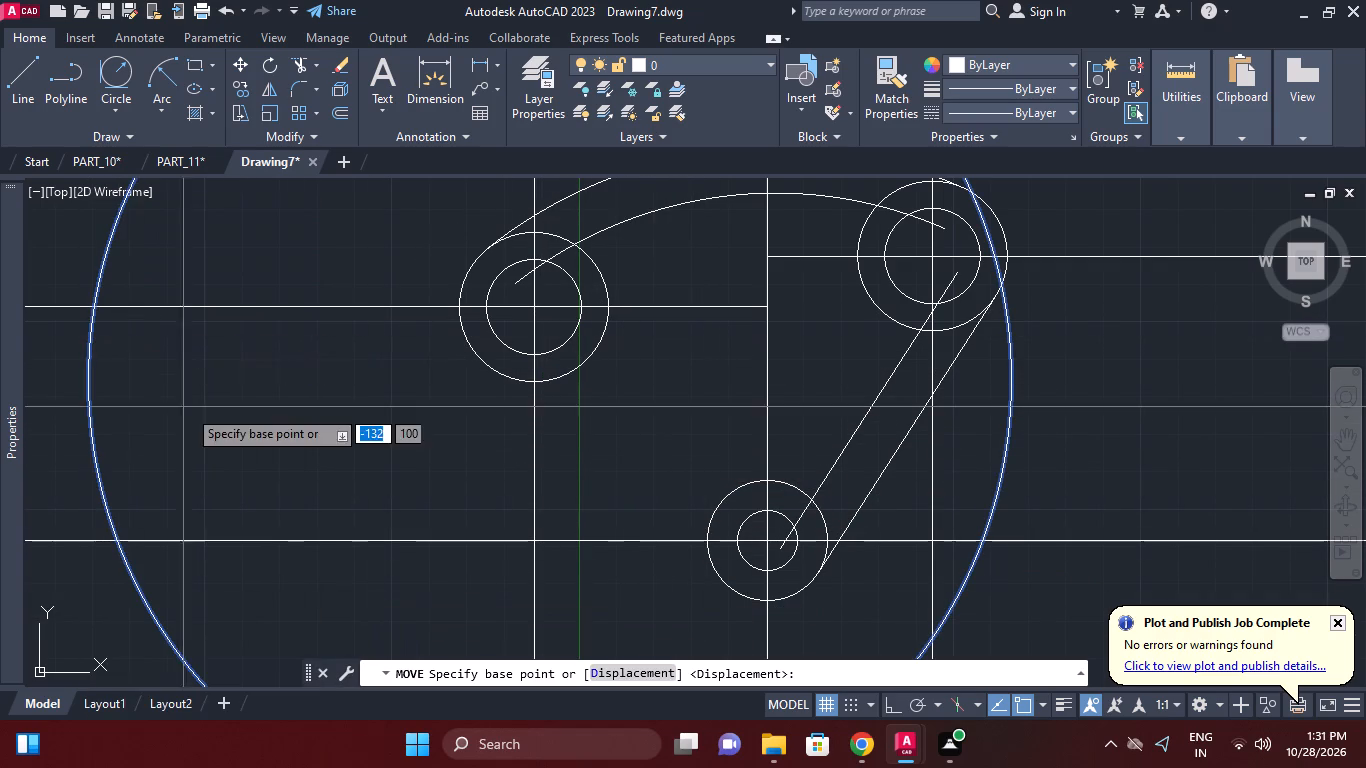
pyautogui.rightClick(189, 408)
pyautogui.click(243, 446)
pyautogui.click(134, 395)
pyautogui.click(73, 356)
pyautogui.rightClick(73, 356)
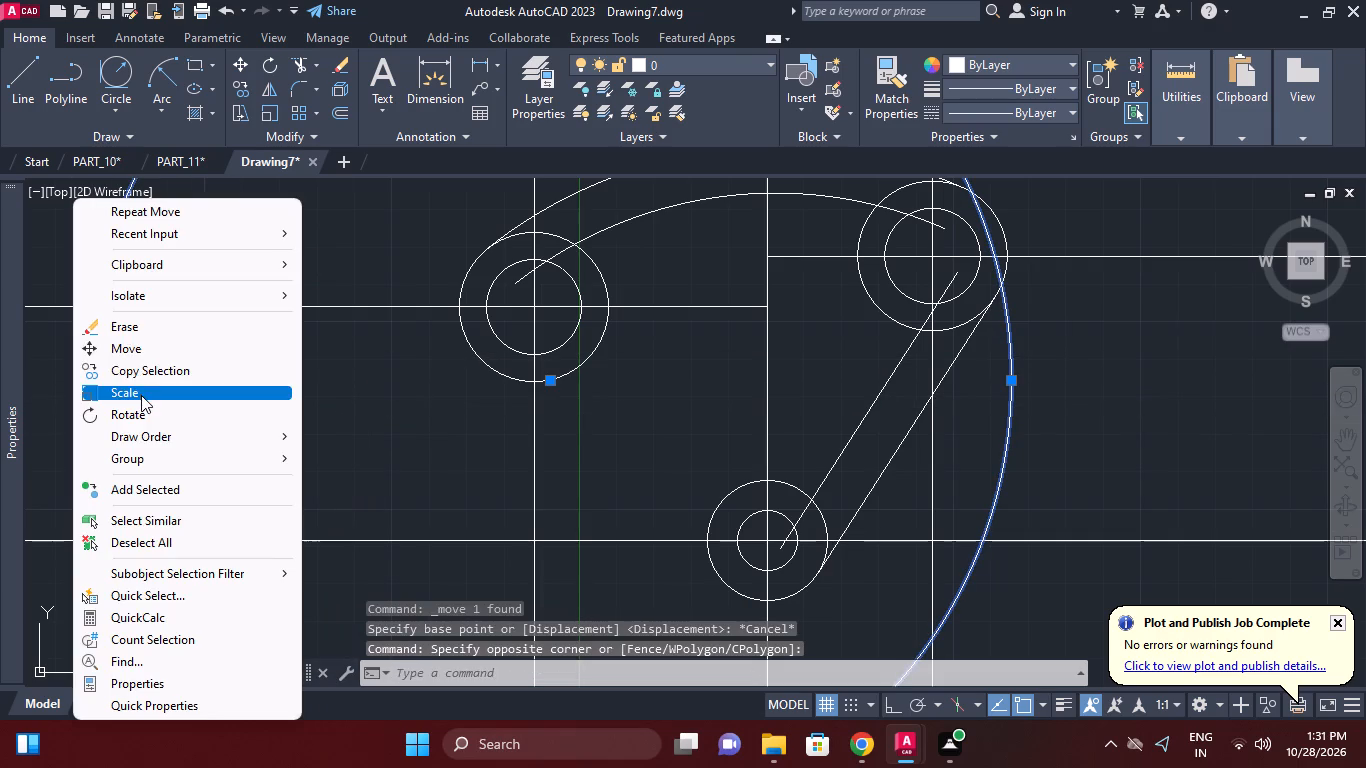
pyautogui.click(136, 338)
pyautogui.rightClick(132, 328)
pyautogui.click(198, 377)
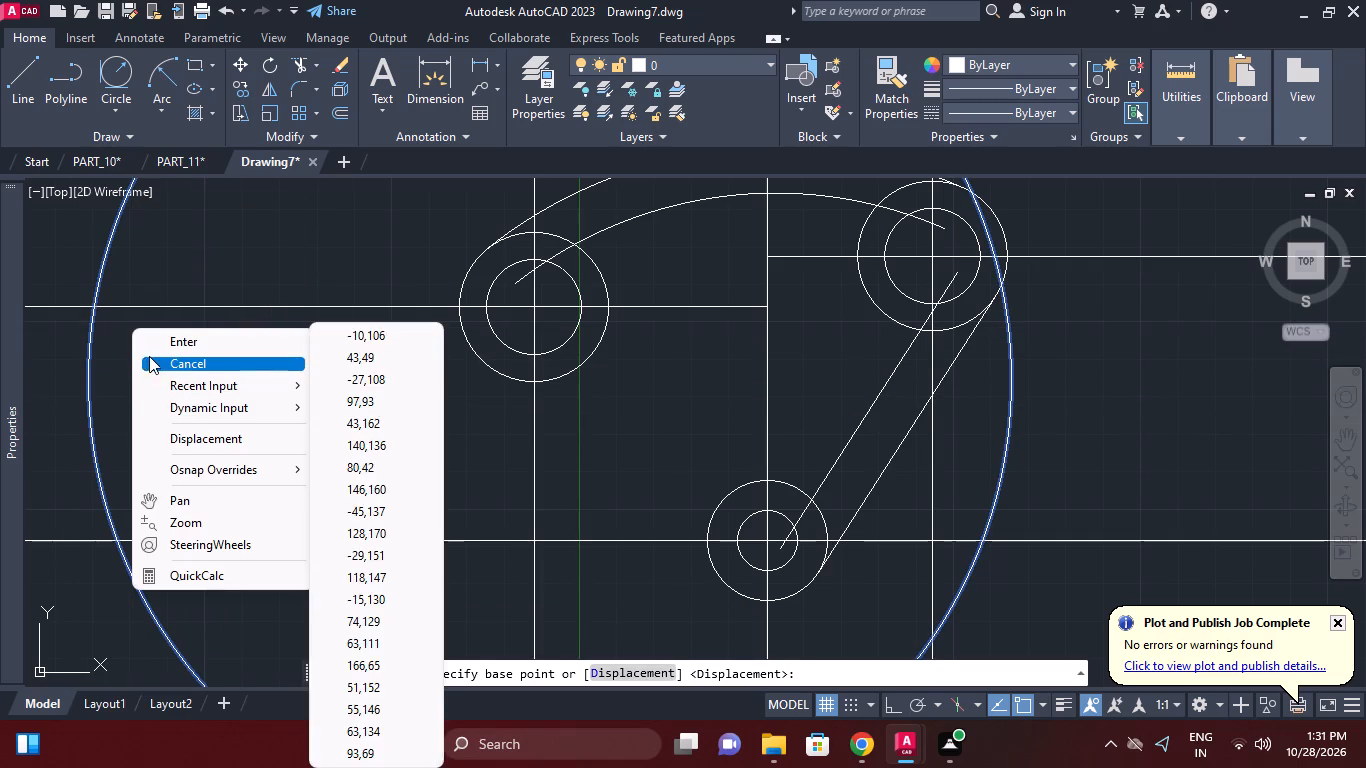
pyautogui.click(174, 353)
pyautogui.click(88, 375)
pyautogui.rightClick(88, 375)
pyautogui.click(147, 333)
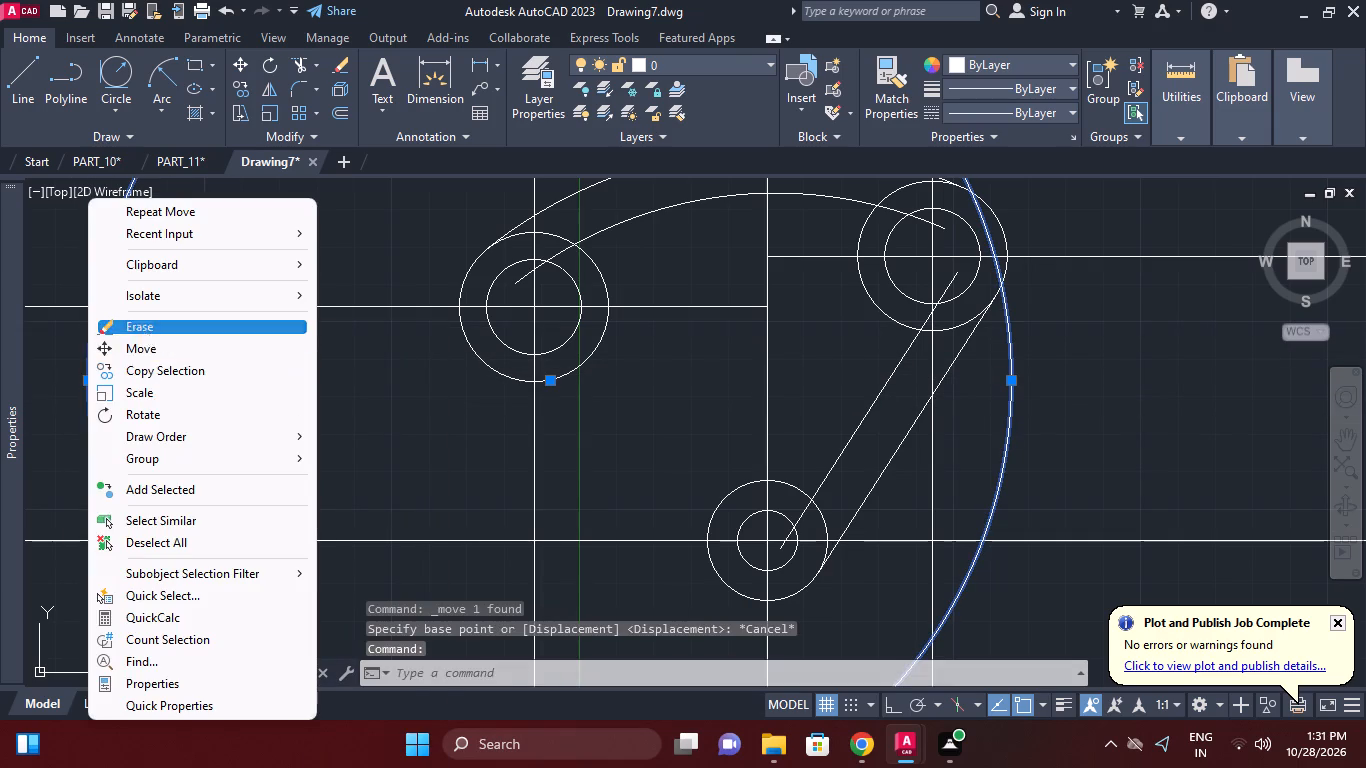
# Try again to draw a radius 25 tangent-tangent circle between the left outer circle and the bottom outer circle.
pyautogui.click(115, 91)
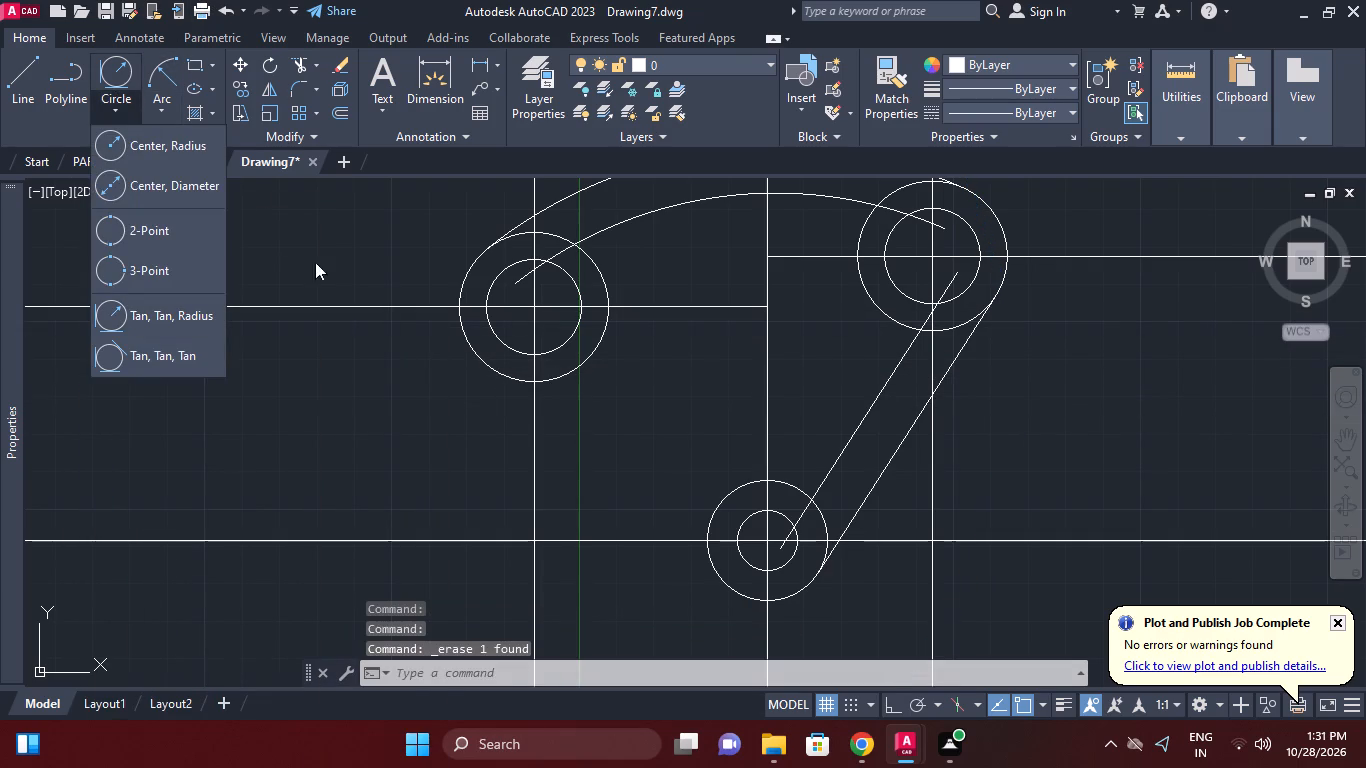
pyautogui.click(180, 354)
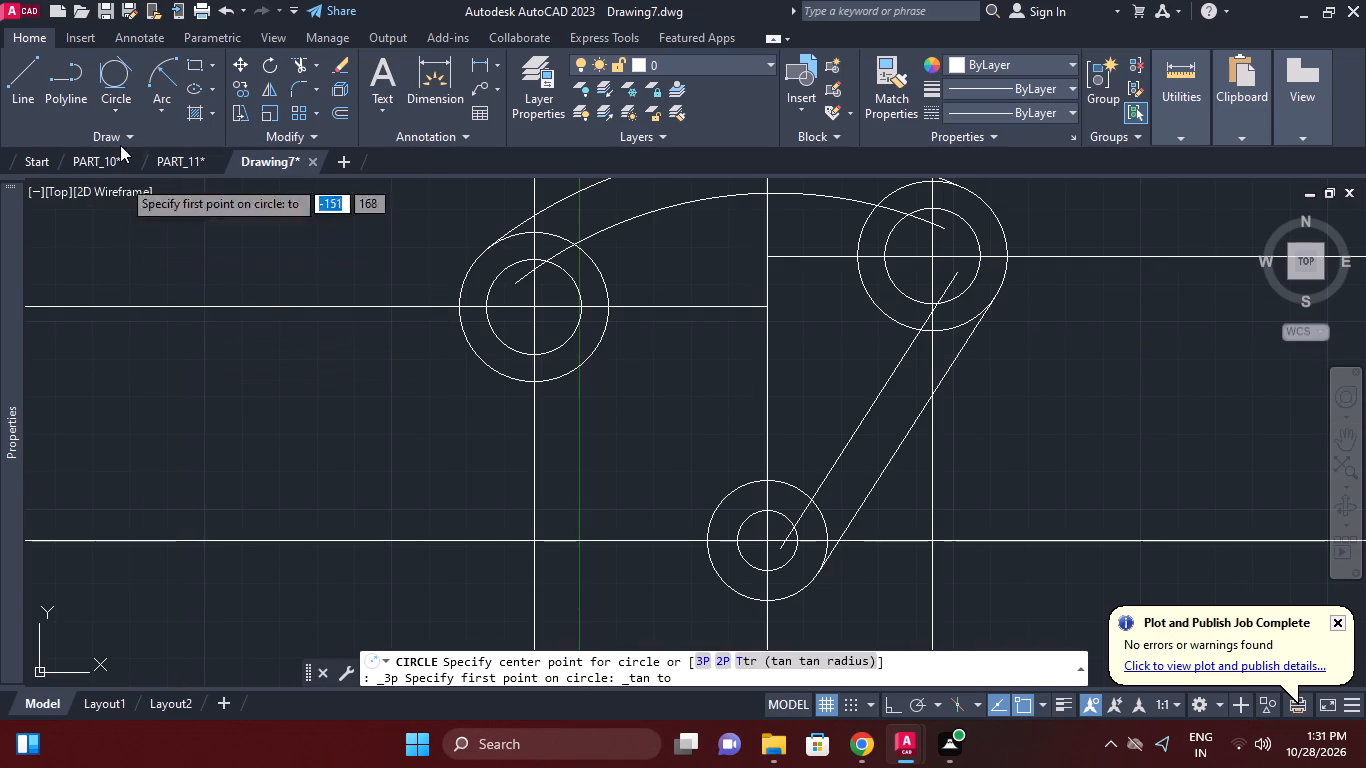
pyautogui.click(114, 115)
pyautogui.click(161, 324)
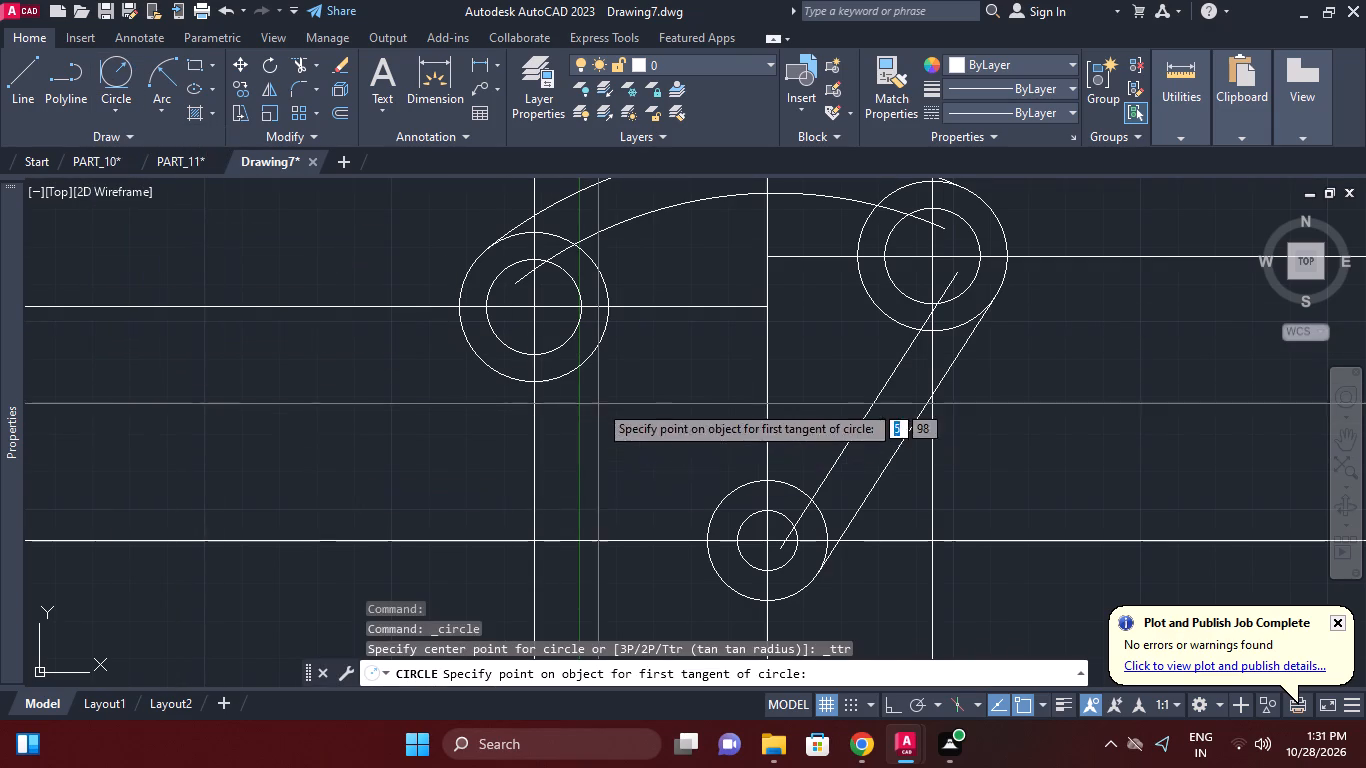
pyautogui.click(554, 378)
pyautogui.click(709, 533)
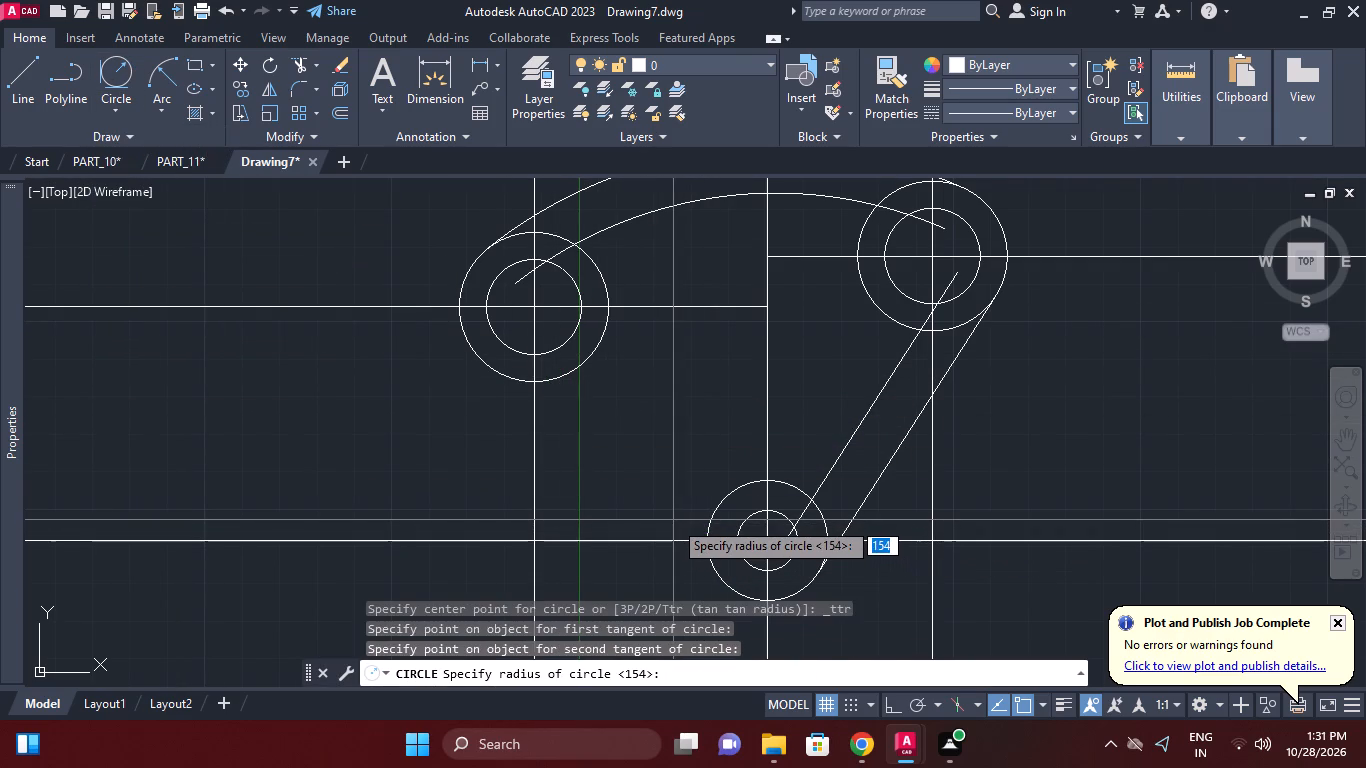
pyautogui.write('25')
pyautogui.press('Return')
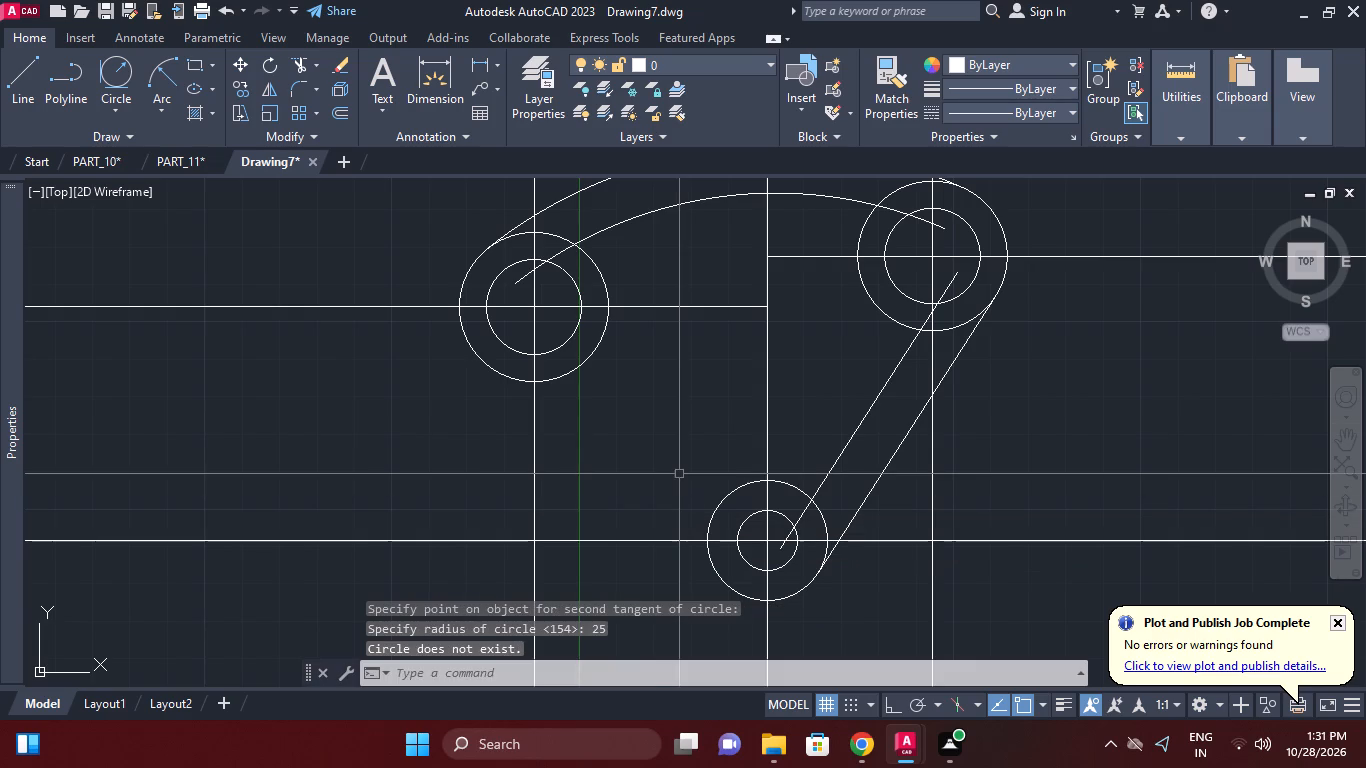
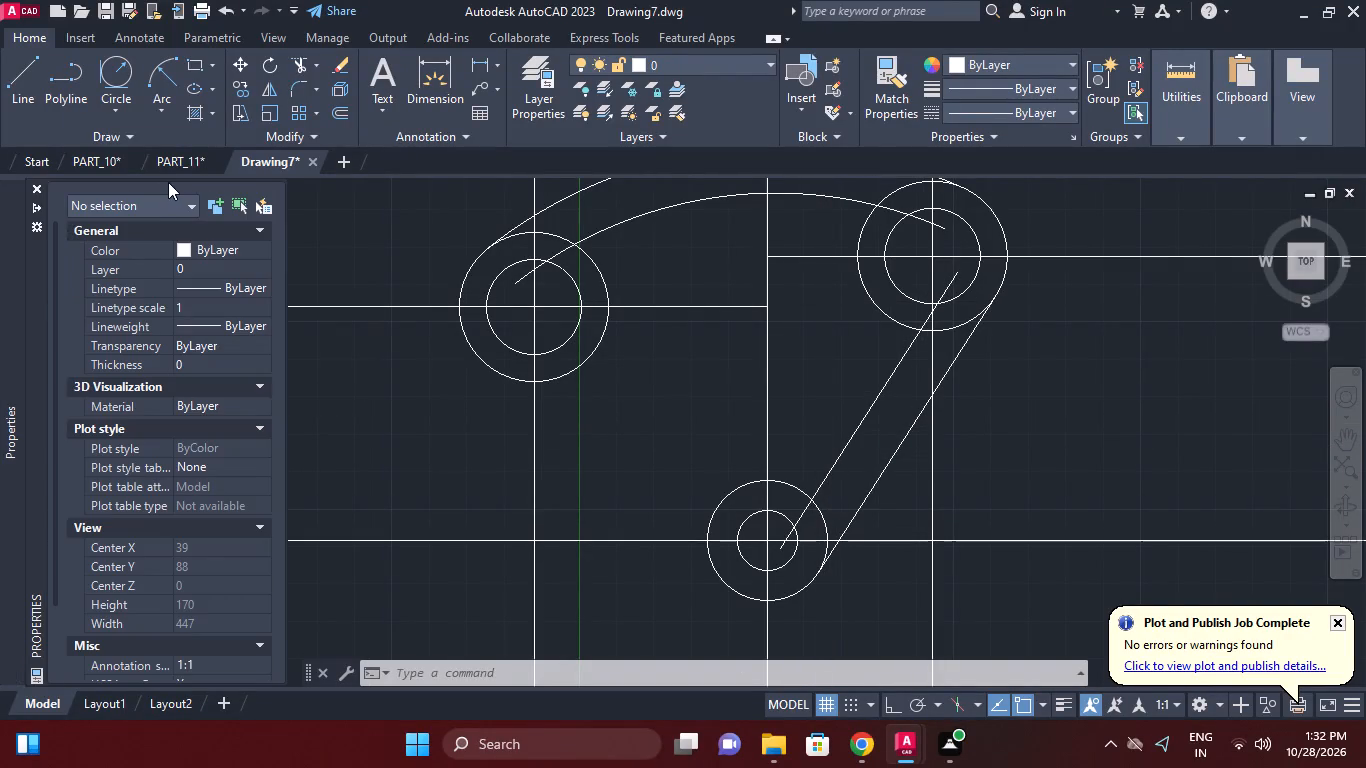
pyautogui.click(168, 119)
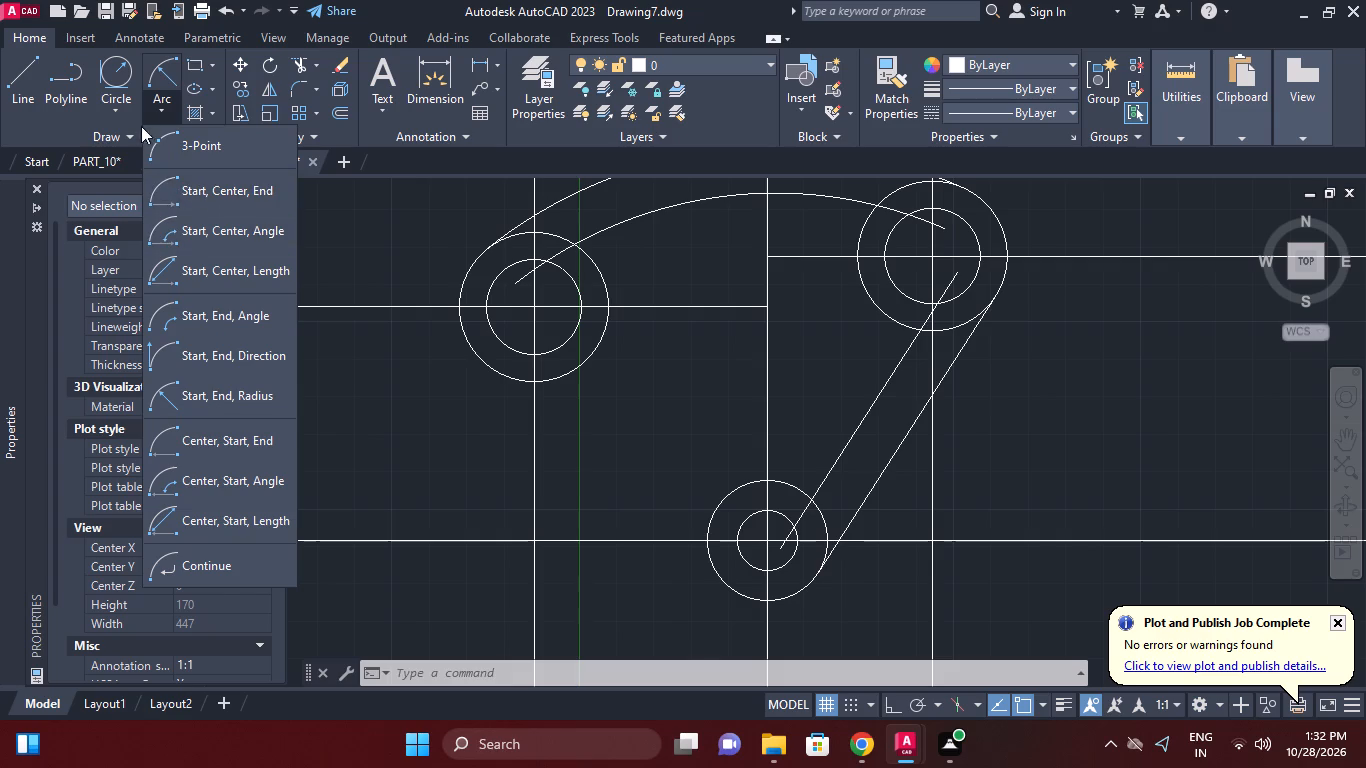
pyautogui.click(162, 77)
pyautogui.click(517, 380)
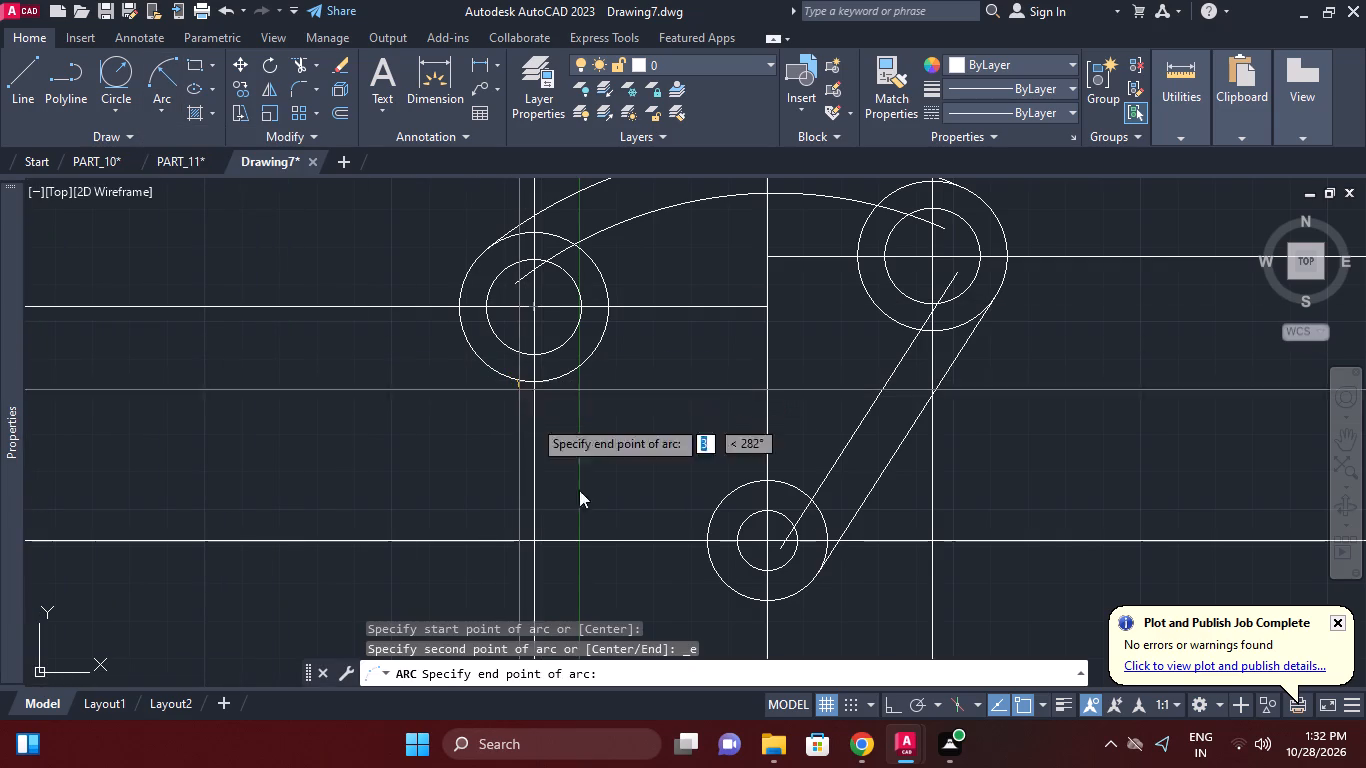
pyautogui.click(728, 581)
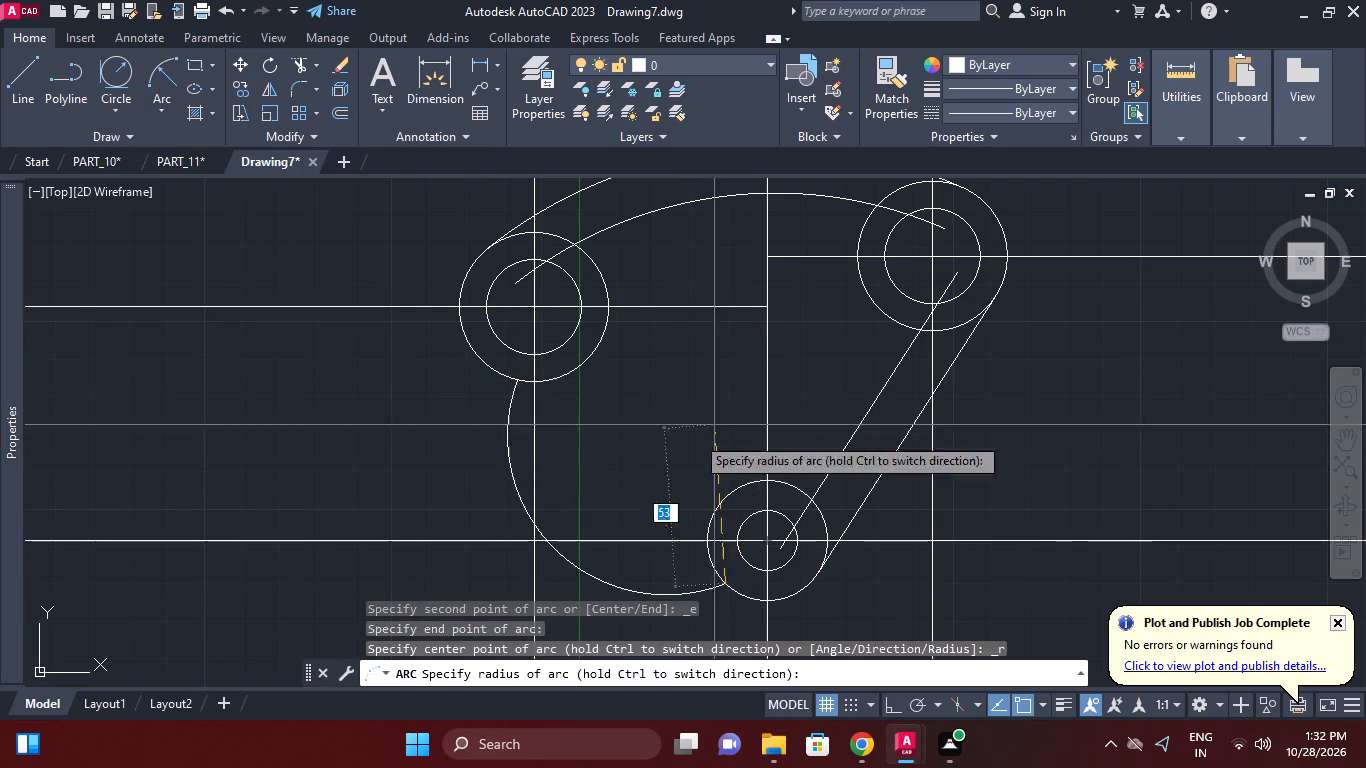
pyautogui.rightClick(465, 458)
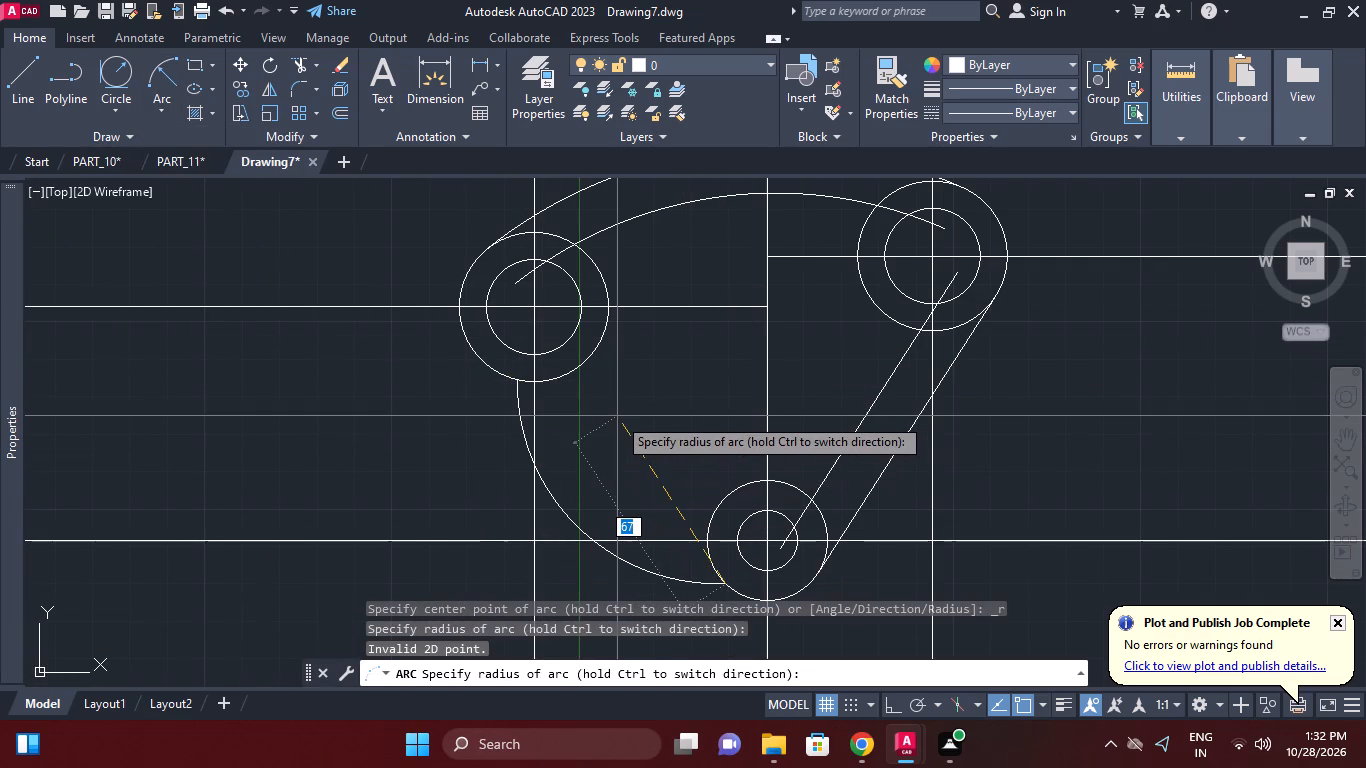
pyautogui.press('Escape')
# Draw a three-point arc from the bottom outer circle through the left outer circle, using tangent snaps, ending freely far beyond the left pair.
pyautogui.press('space')
pyautogui.keyDown('ctrl'); pyautogui.rightClick(621, 496); pyautogui.keyUp('ctrl')
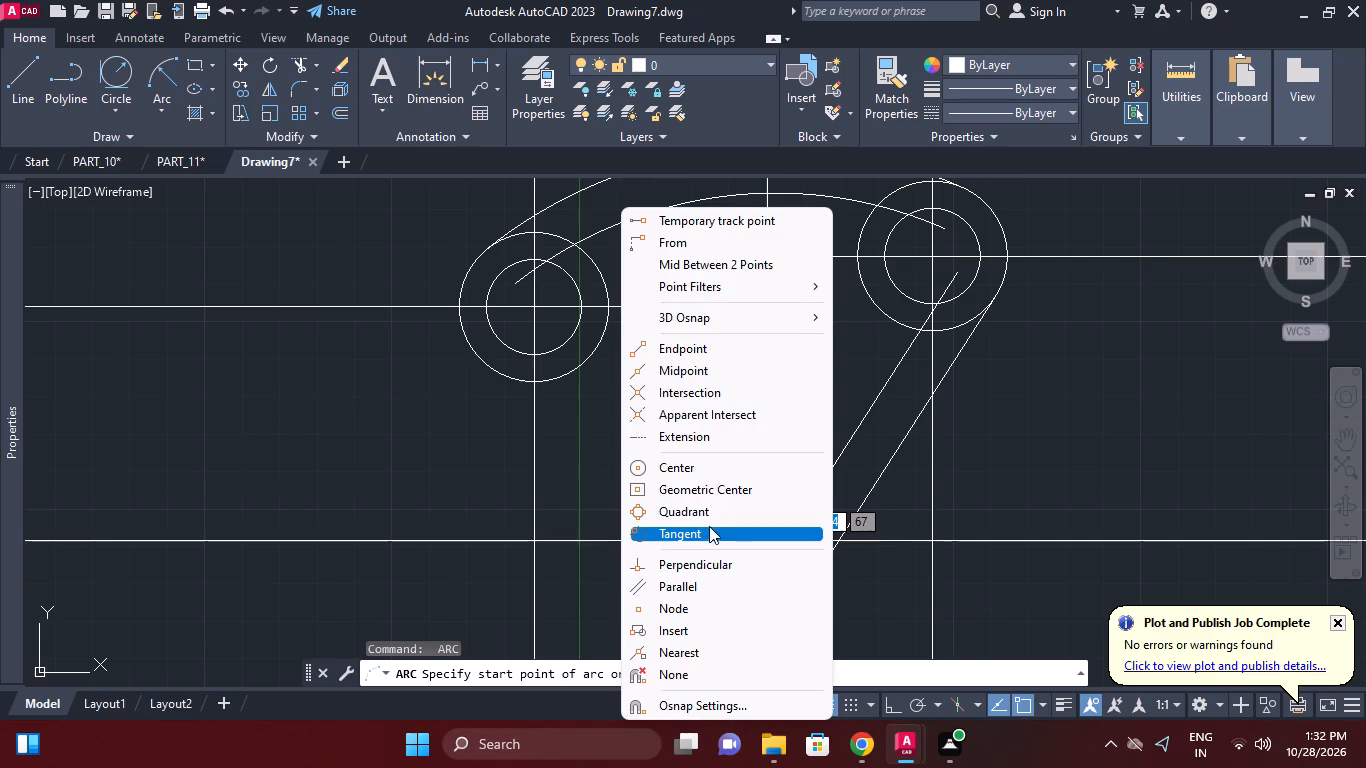
pyautogui.click(710, 527)
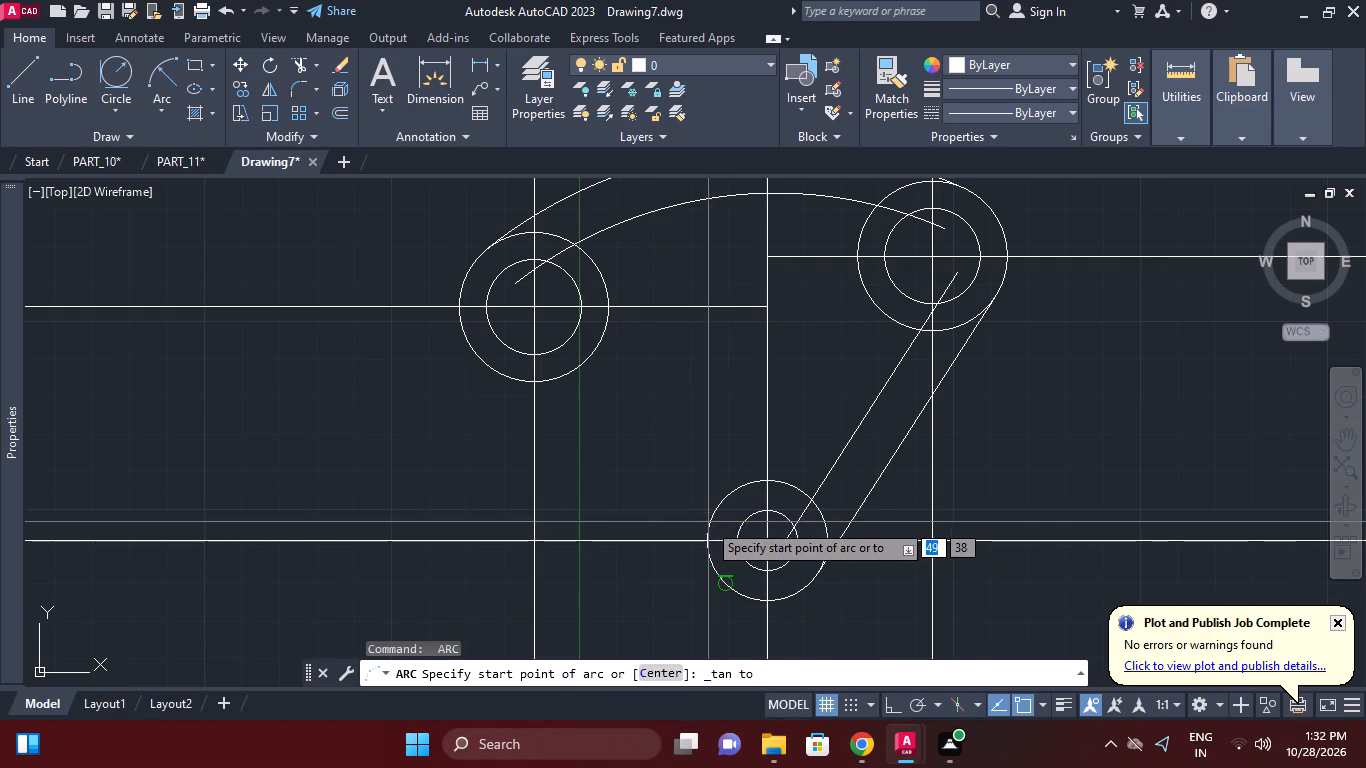
pyautogui.click(705, 529)
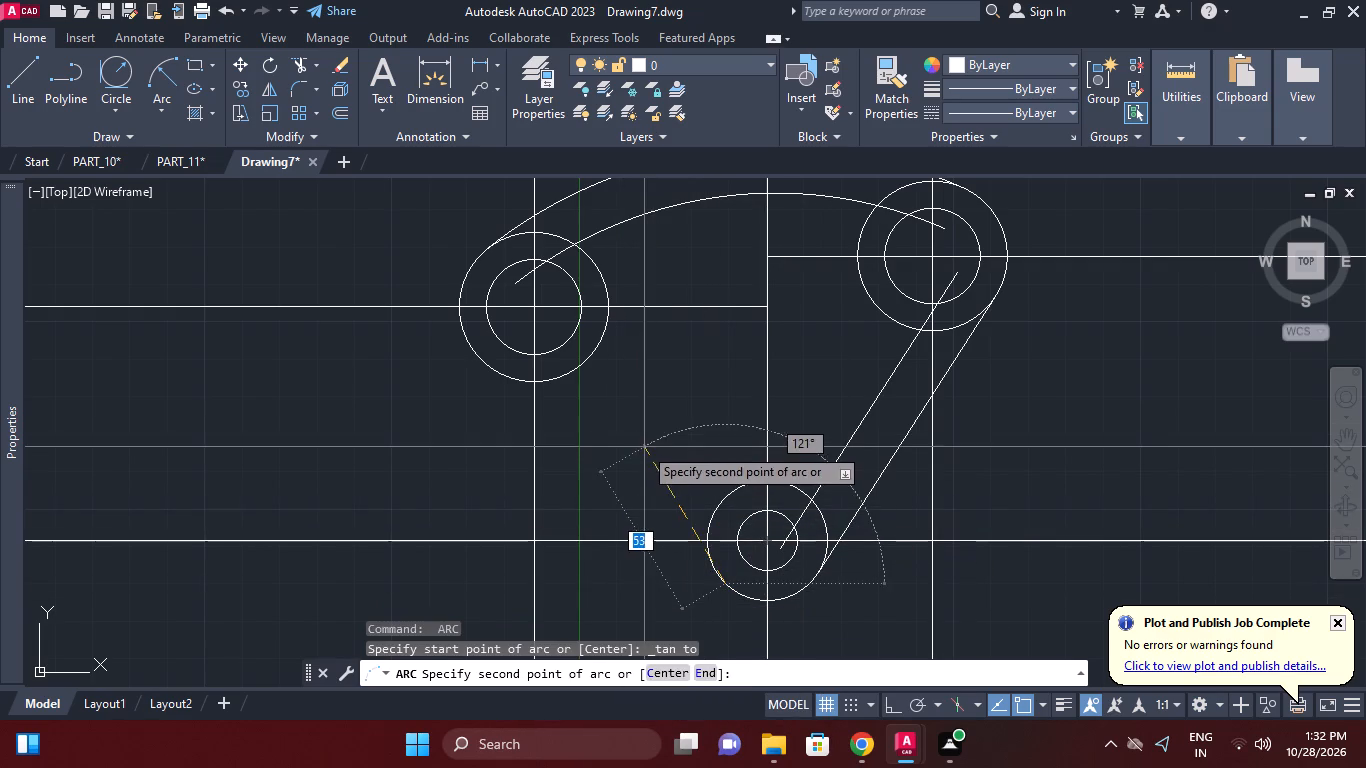
pyautogui.keyDown('ctrl'); pyautogui.rightClick(618, 437); pyautogui.keyUp('ctrl')
pyautogui.click(692, 539)
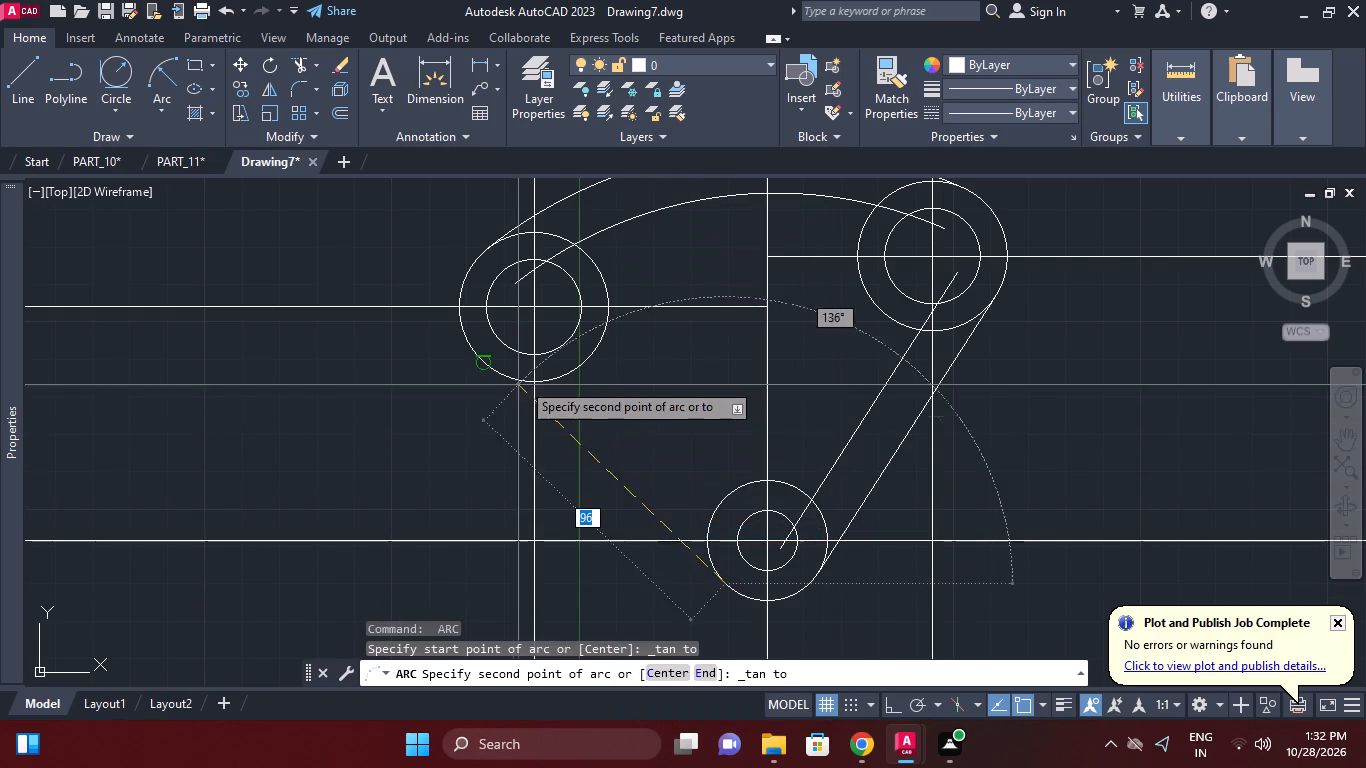
pyautogui.click(568, 379)
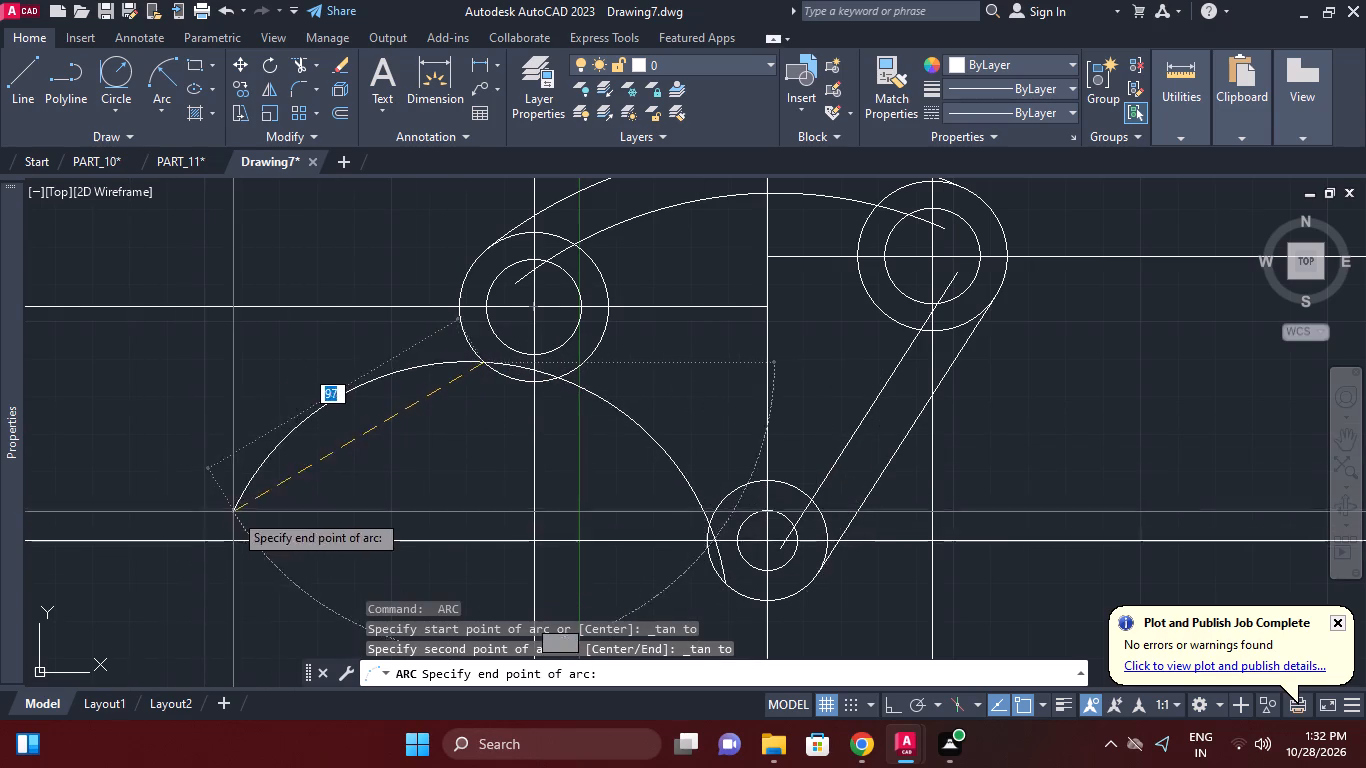
pyautogui.moveTo(235, 505); pyautogui.dragTo(356, 399, button='middle')
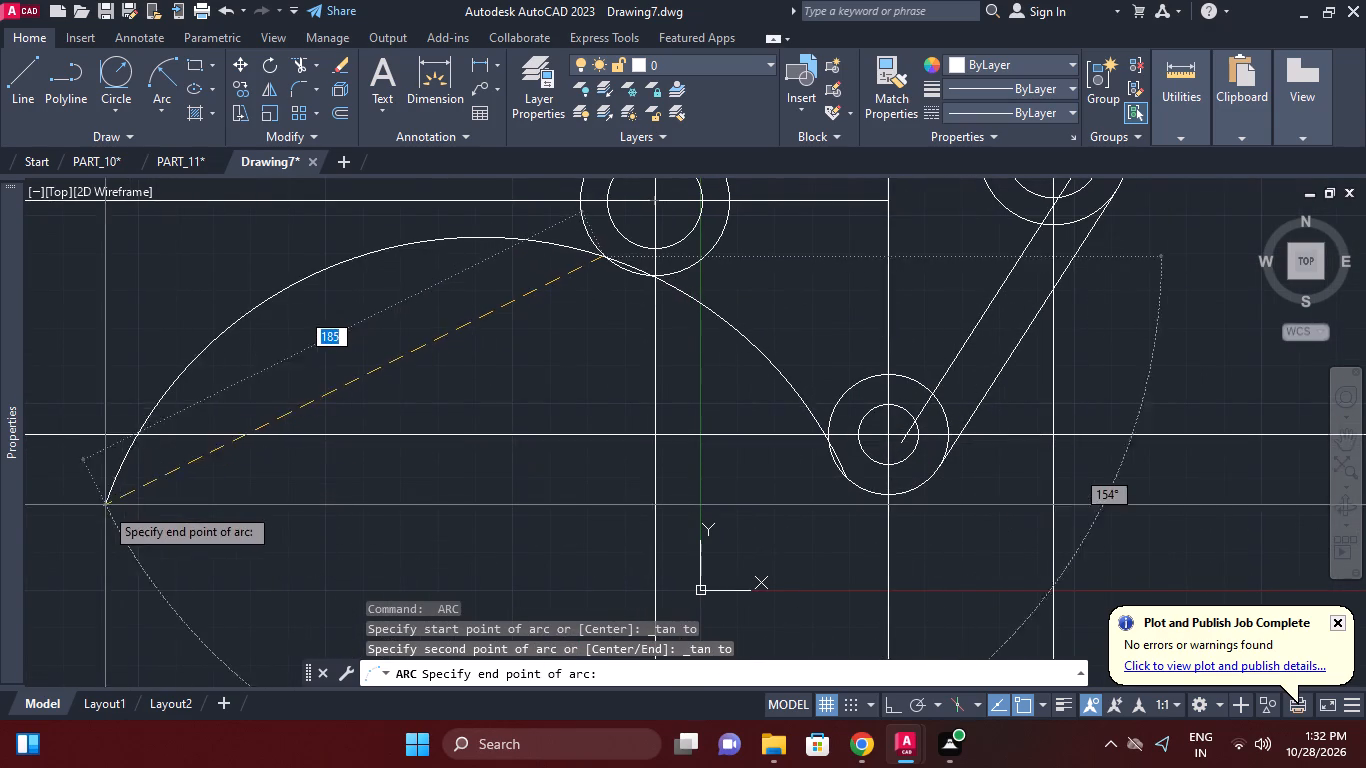
pyautogui.moveTo(200, 515); pyautogui.dragTo(358, 453, button='middle')
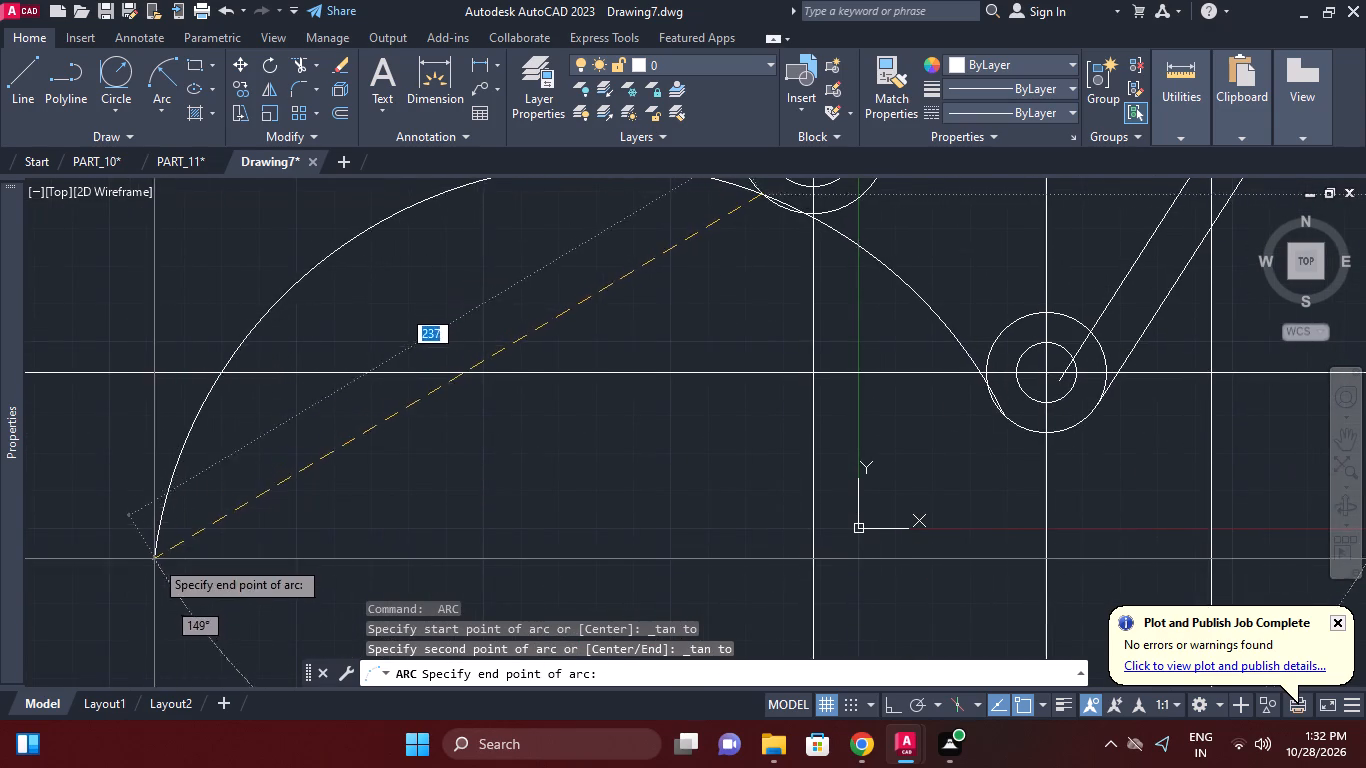
pyautogui.scroll(-3, 439, 539)
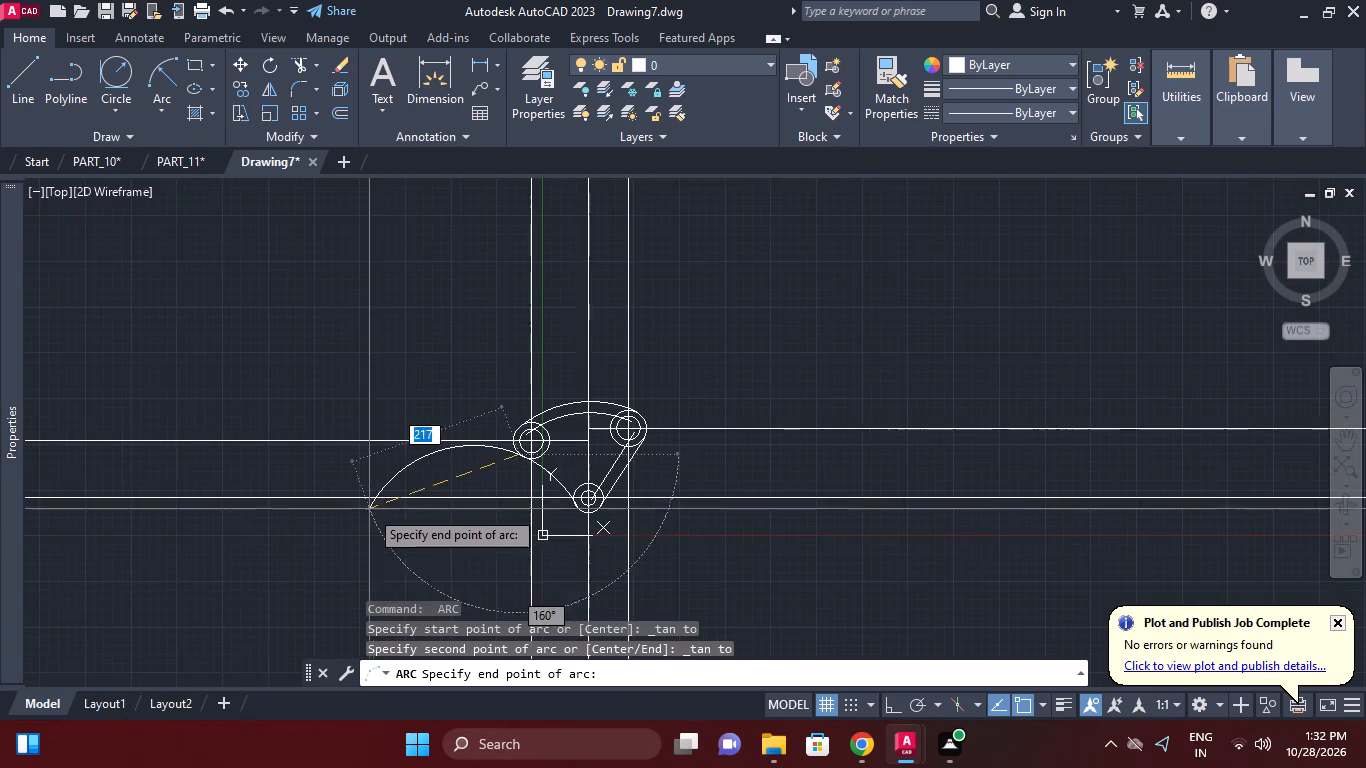
pyautogui.scroll(3, 361, 509)
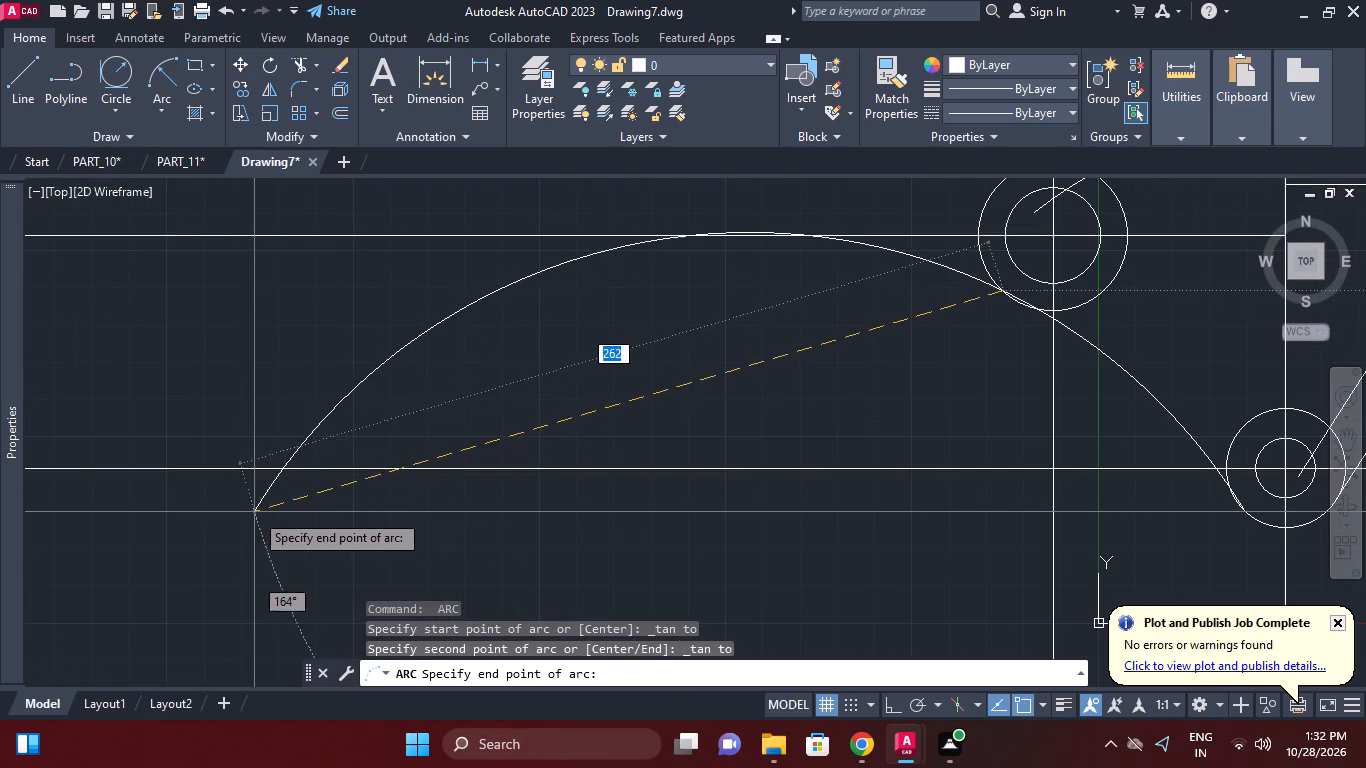
pyautogui.click(207, 511)
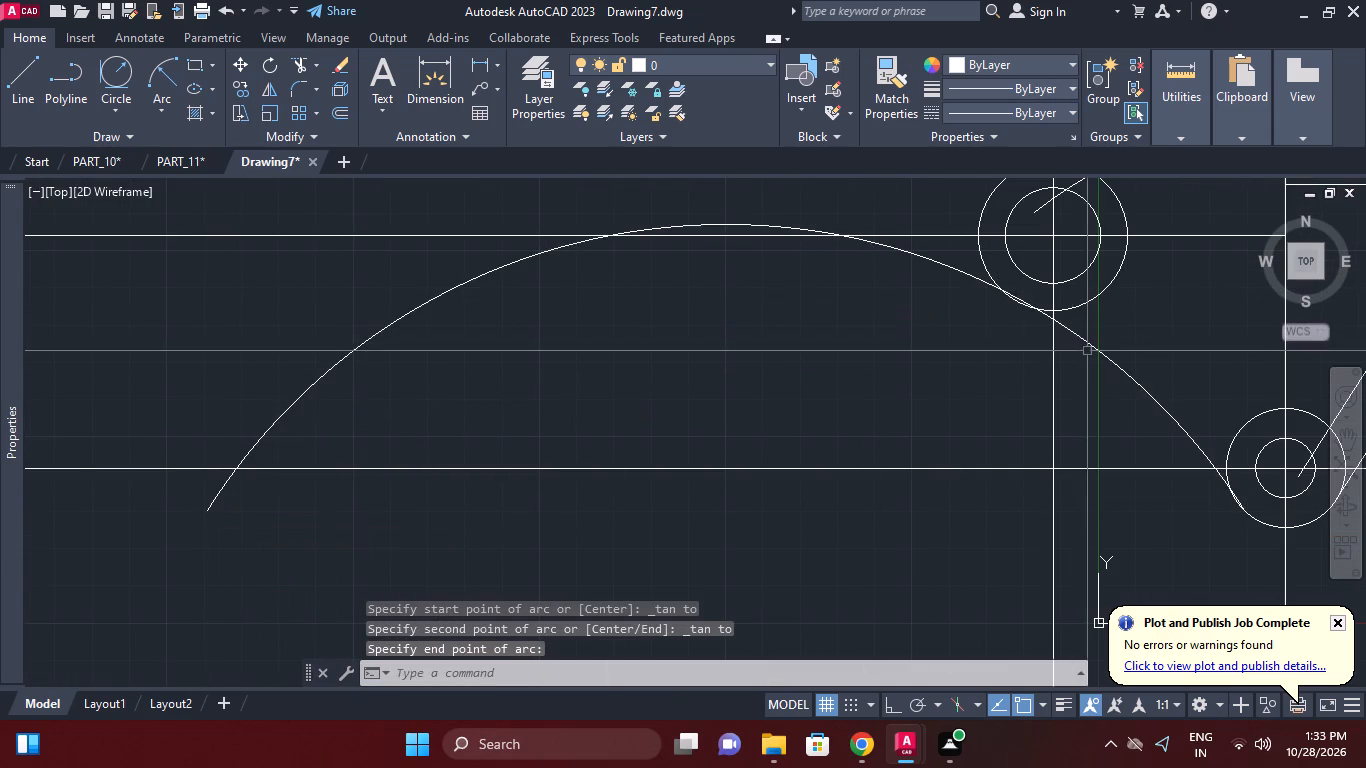
# Stretch the new arc's lower end back along the bottom outer circle so it ends on that circle's left side.
pyautogui.scroll(2, 1087, 351)
pyautogui.moveTo(1161, 405); pyautogui.dragTo(798, 306, button='middle')
pyautogui.moveTo(962, 456); pyautogui.dragTo(898, 372, button='middle')
pyautogui.scroll(1, 1058, 491)
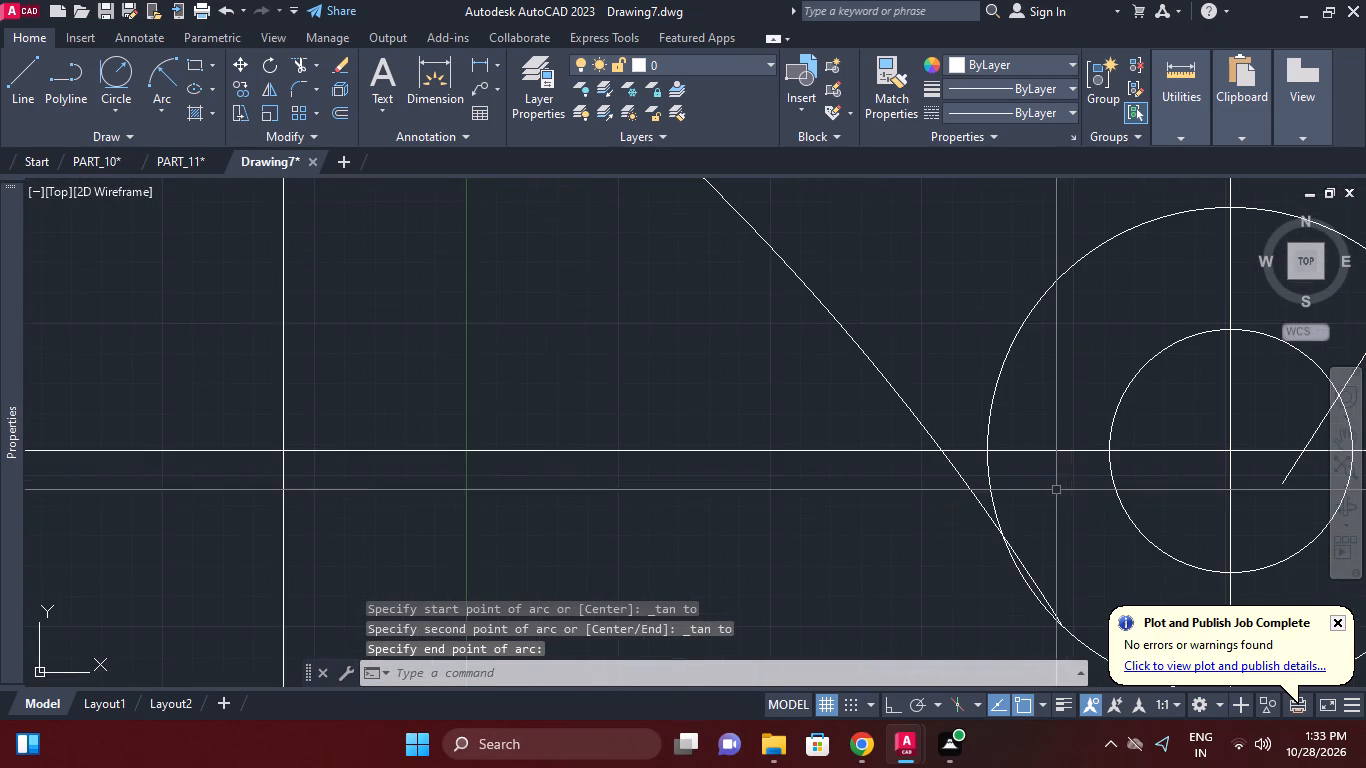
pyautogui.moveTo(1010, 511); pyautogui.dragTo(999, 483, button='middle')
pyautogui.scroll(1, 1003, 507)
pyautogui.click(997, 527)
pyautogui.middleClick(953, 461)
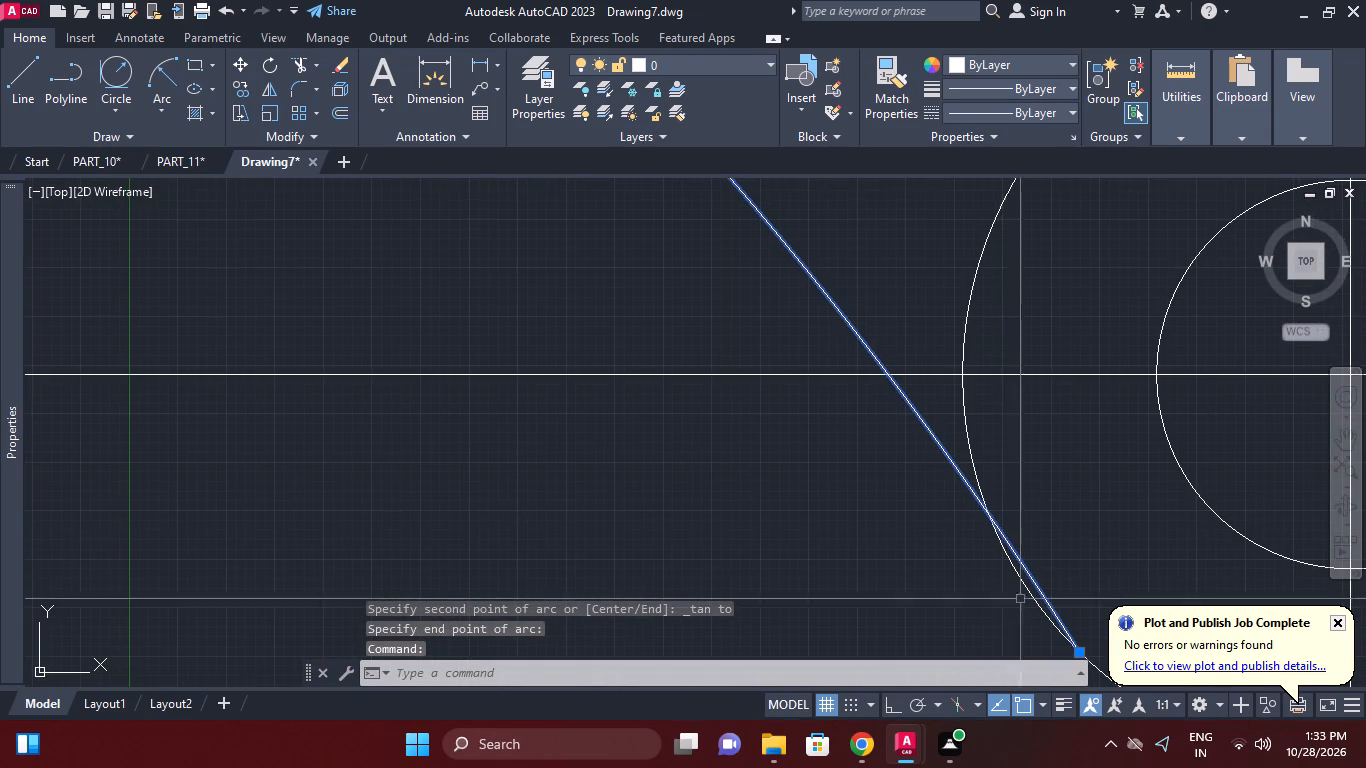
pyautogui.scroll(-1, 1011, 573)
pyautogui.click(1055, 620)
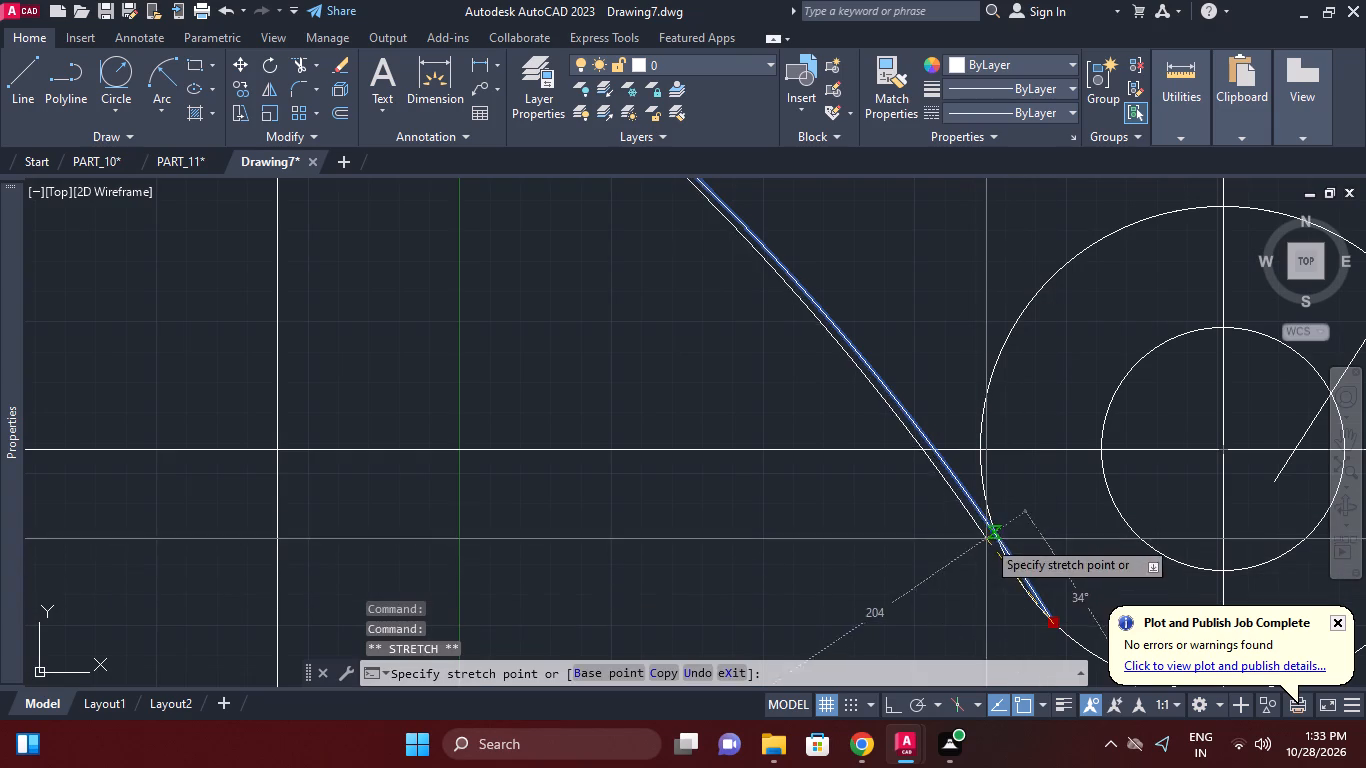
pyautogui.click(996, 527)
pyautogui.scroll(-3, 1032, 506)
pyautogui.moveTo(1032, 510); pyautogui.dragTo(1031, 531, button='middle')
pyautogui.press('Escape')
# Trim the part of the new arc that lies inside the left outer circle.
pyautogui.middleClick(936, 444)
pyautogui.scroll(2, 869, 366)
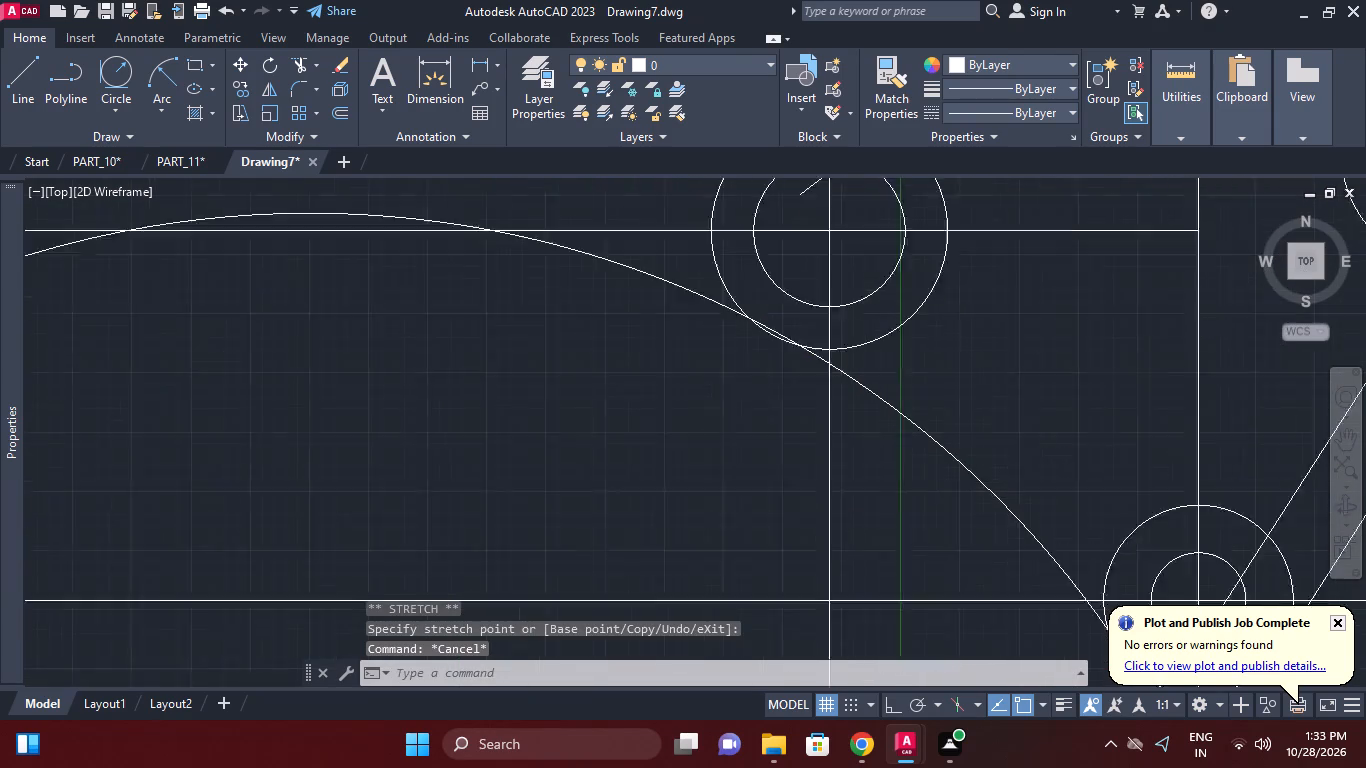
pyautogui.scroll(1, 783, 356)
pyautogui.press('Escape')
pyautogui.middleClick(774, 342)
pyautogui.click(776, 345)
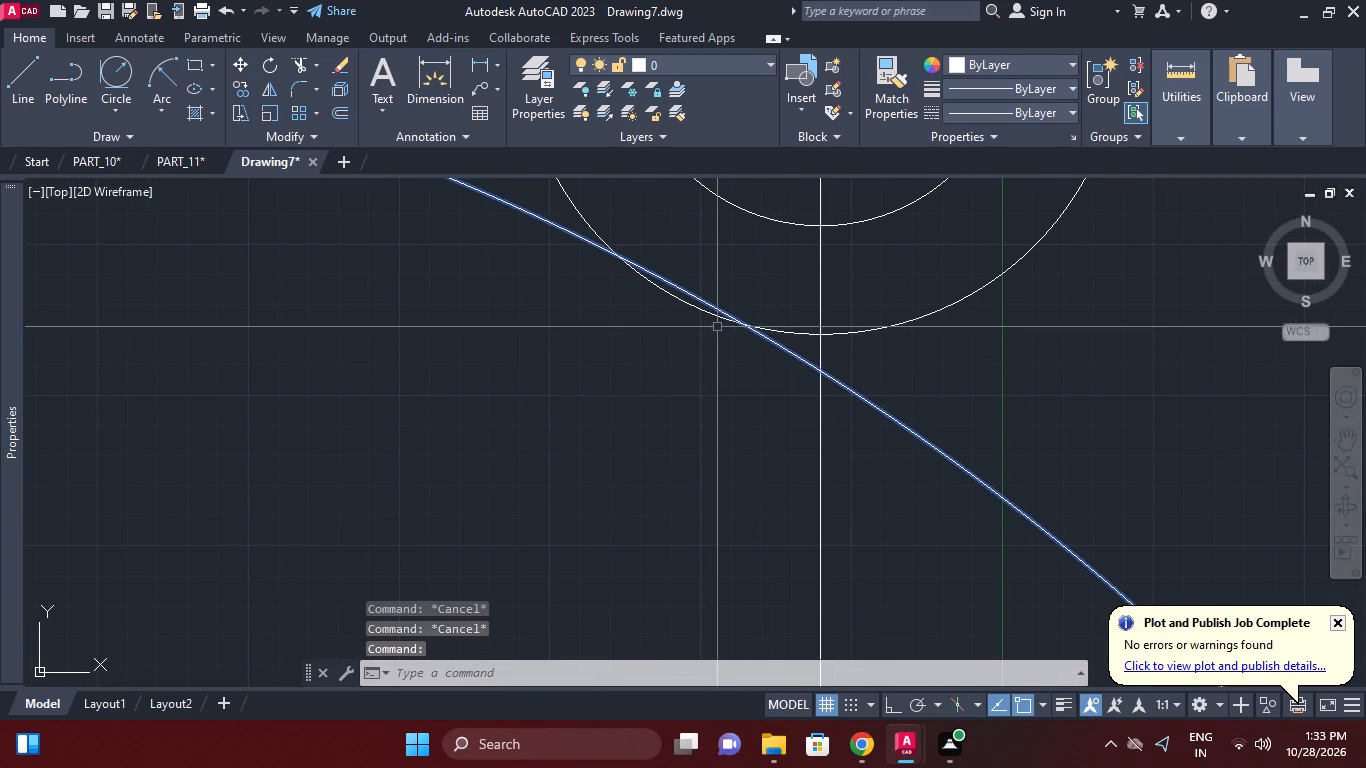
pyautogui.press('Escape')
pyautogui.press('t')
pyautogui.press('r')
pyautogui.press('space')
pyautogui.click(713, 316)
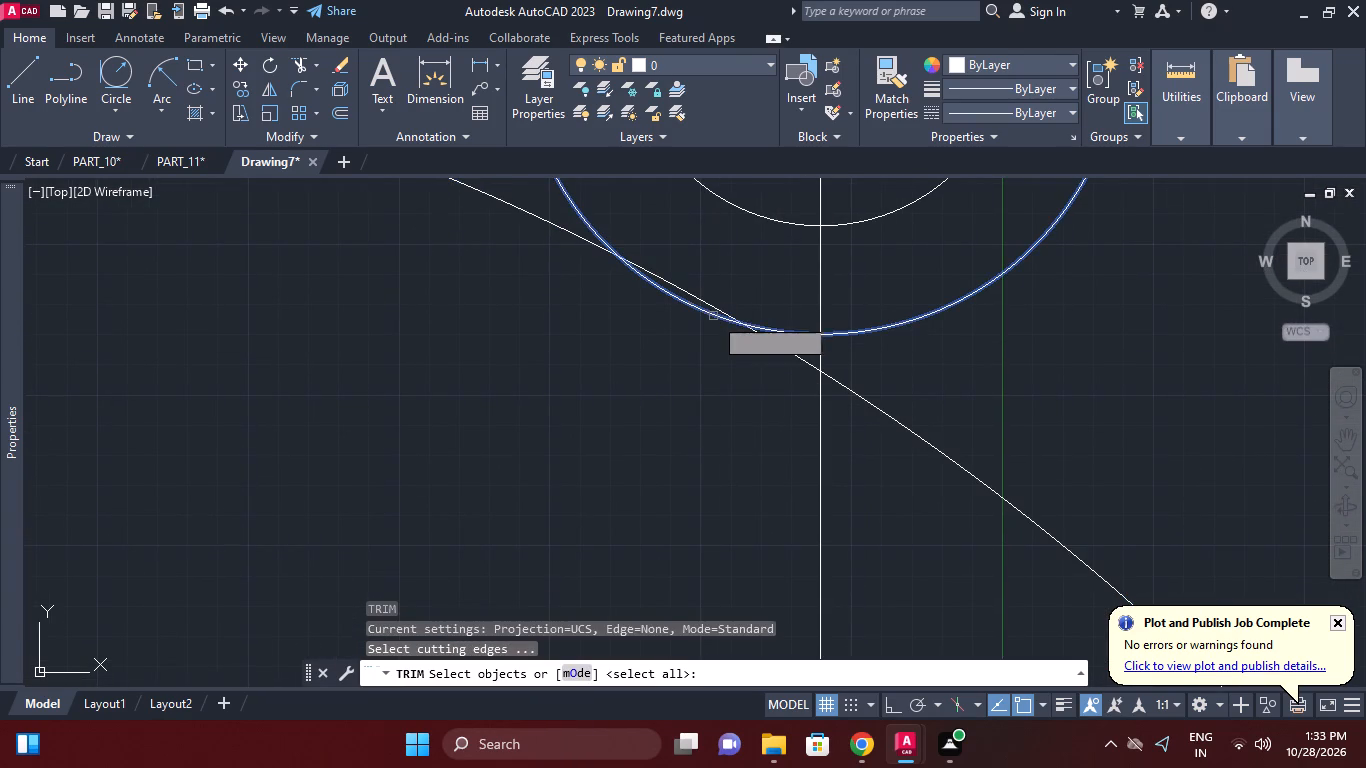
pyautogui.press('space')
pyautogui.click(715, 309)
pyautogui.rightClick(798, 309)
pyautogui.click(858, 315)
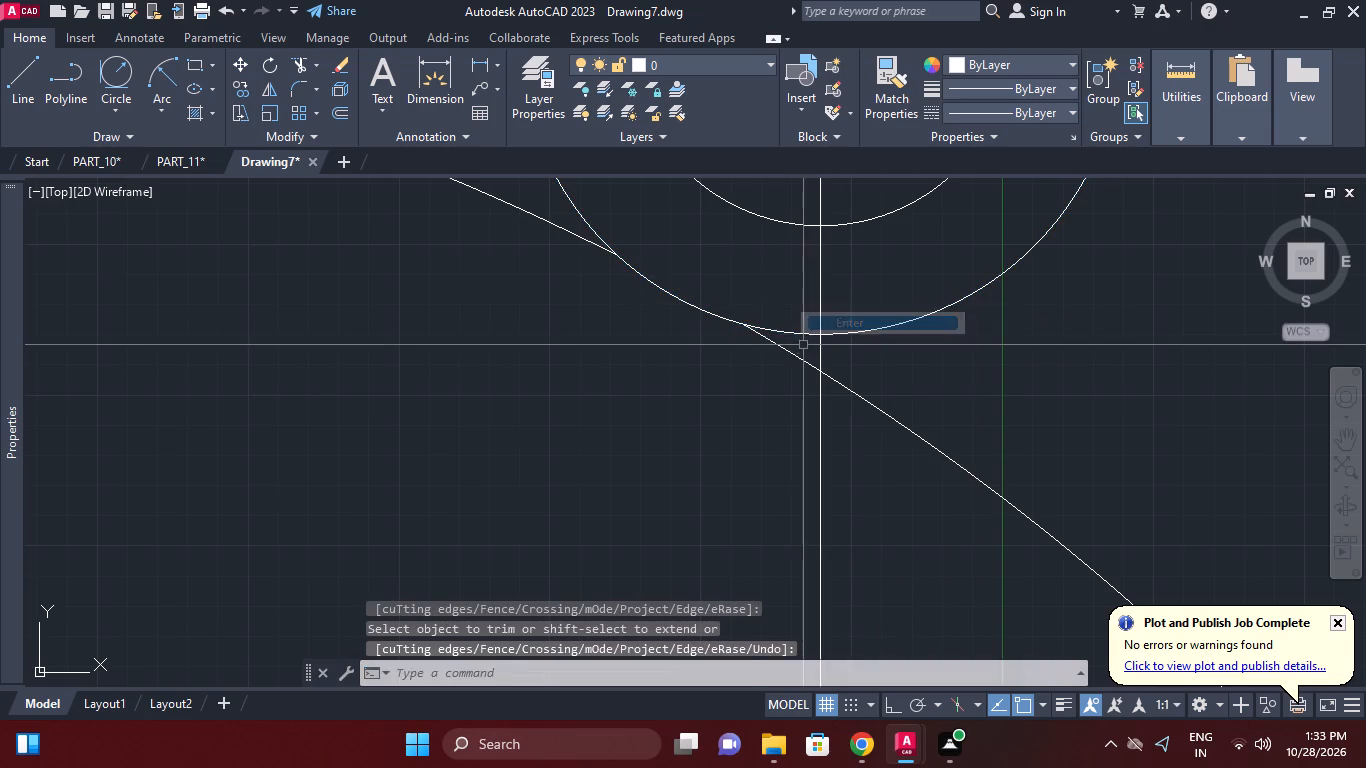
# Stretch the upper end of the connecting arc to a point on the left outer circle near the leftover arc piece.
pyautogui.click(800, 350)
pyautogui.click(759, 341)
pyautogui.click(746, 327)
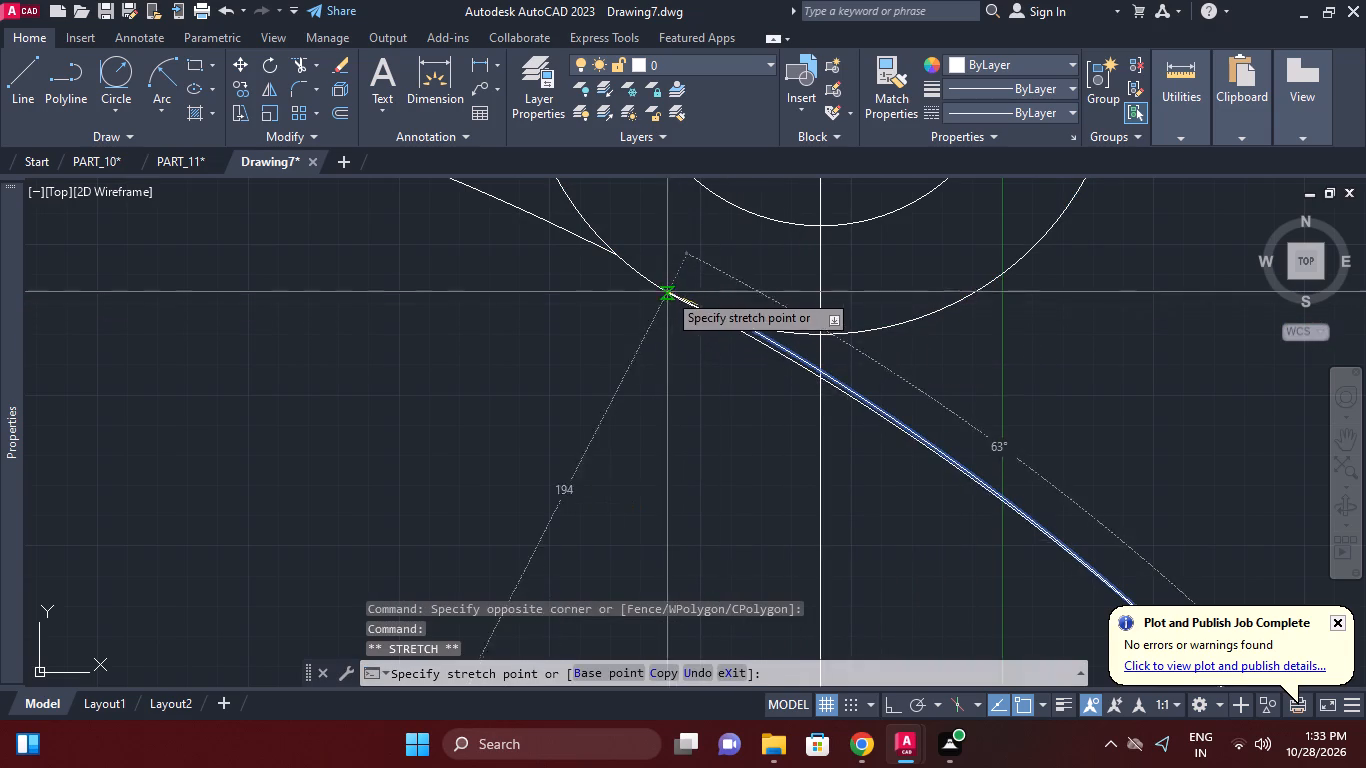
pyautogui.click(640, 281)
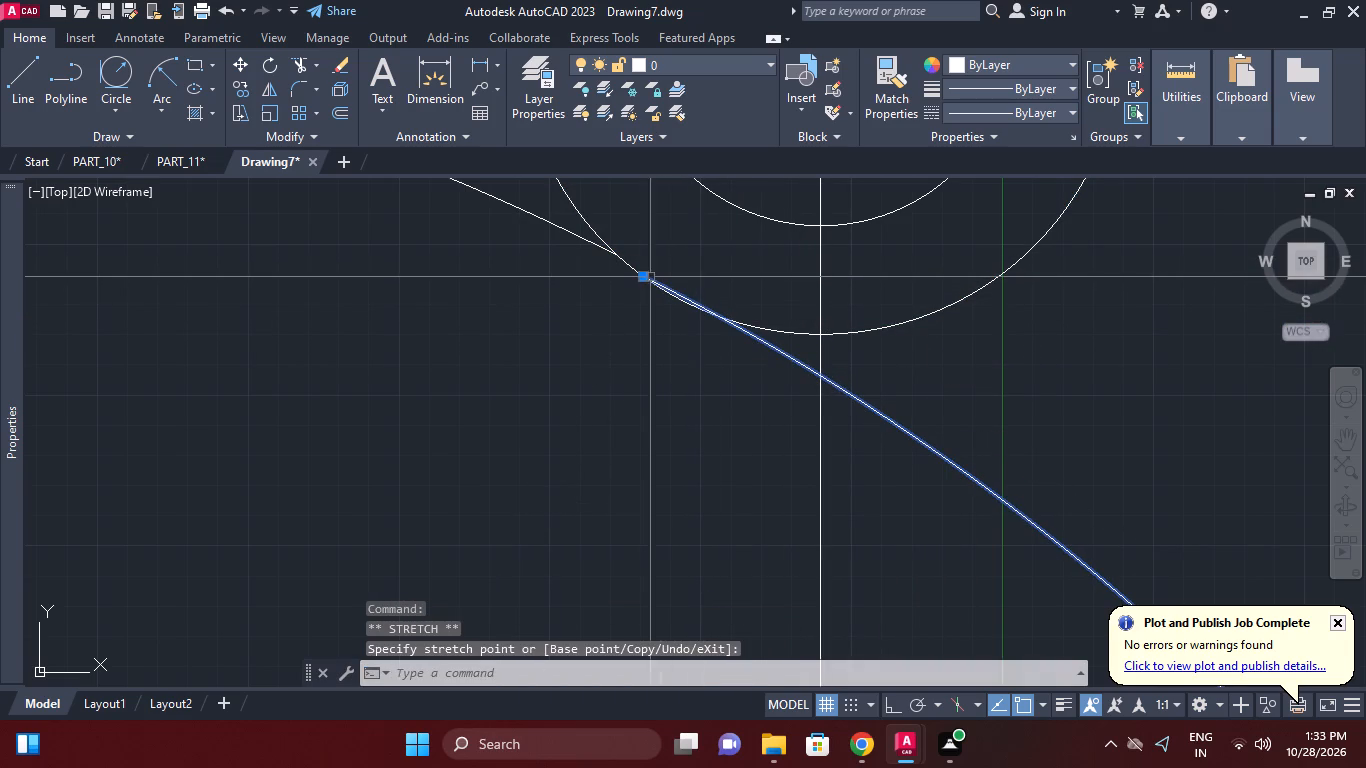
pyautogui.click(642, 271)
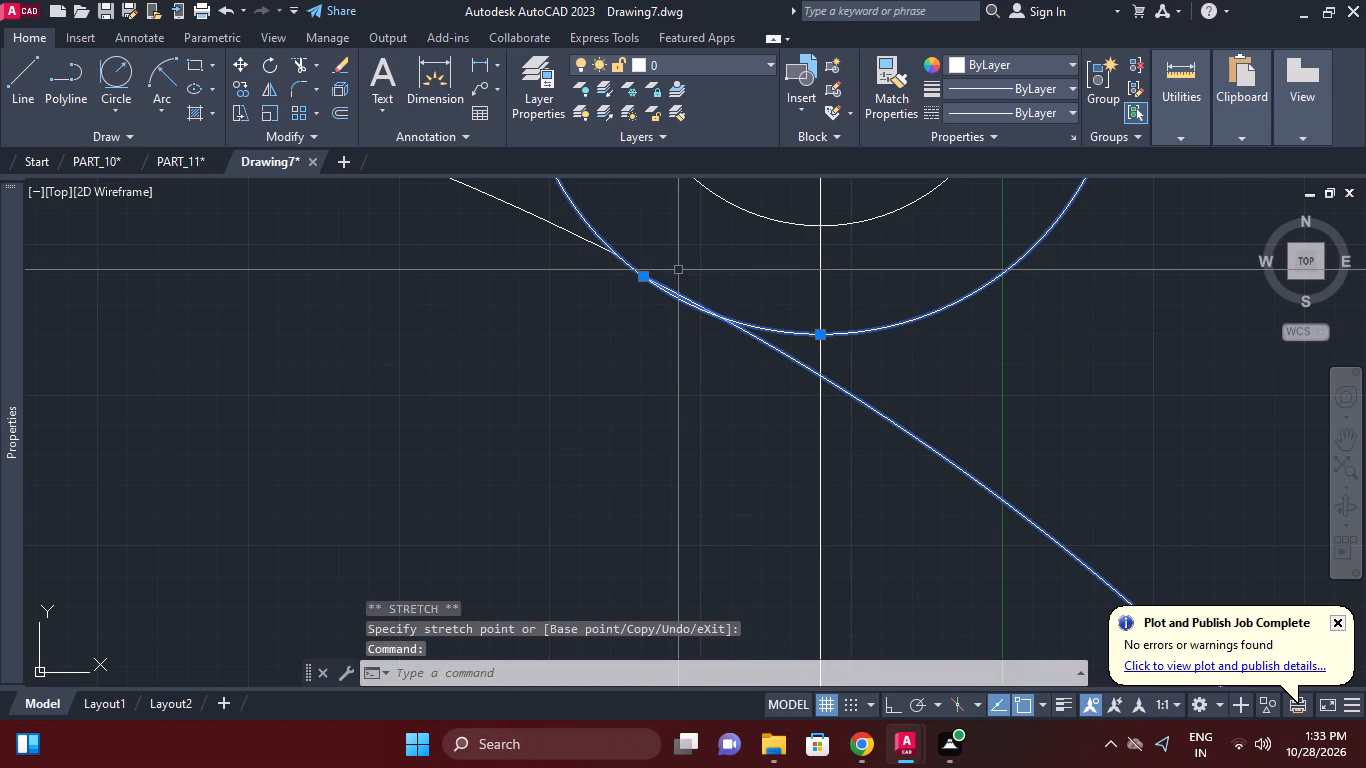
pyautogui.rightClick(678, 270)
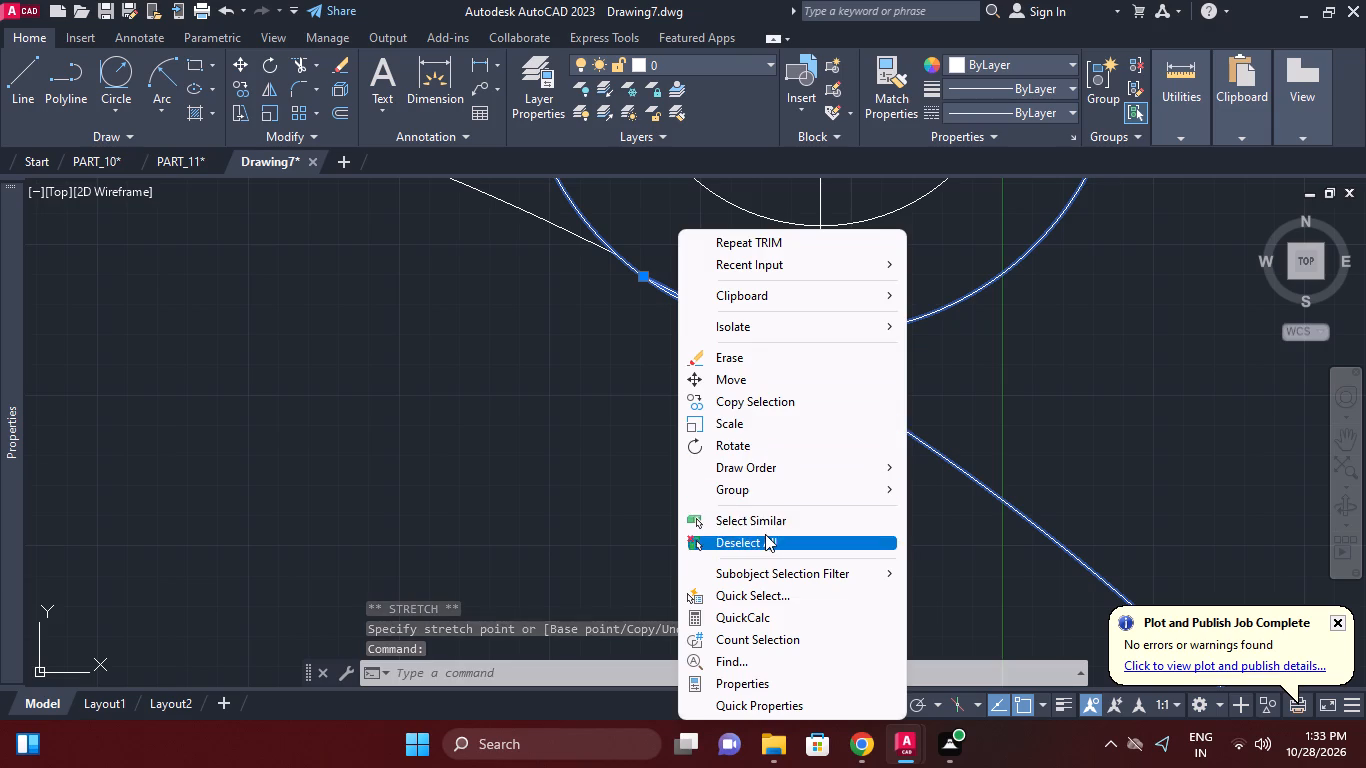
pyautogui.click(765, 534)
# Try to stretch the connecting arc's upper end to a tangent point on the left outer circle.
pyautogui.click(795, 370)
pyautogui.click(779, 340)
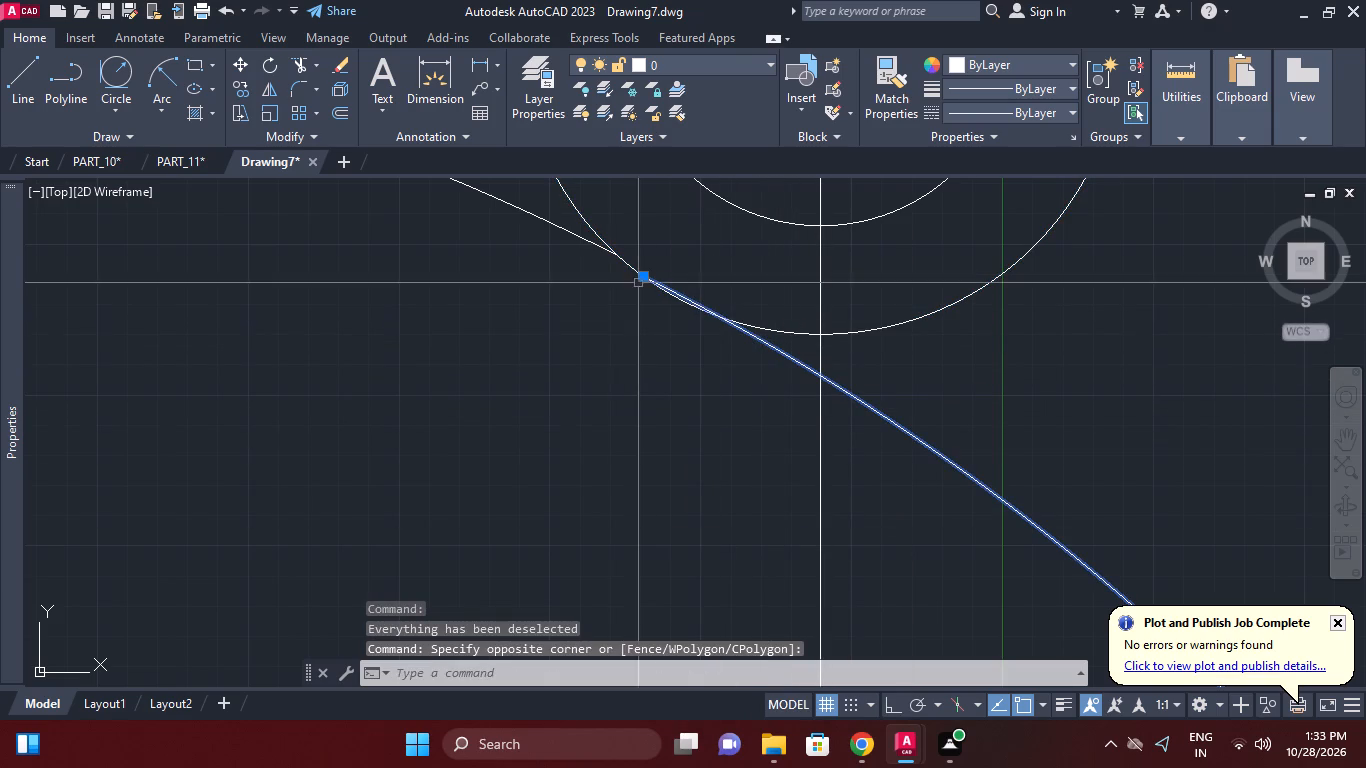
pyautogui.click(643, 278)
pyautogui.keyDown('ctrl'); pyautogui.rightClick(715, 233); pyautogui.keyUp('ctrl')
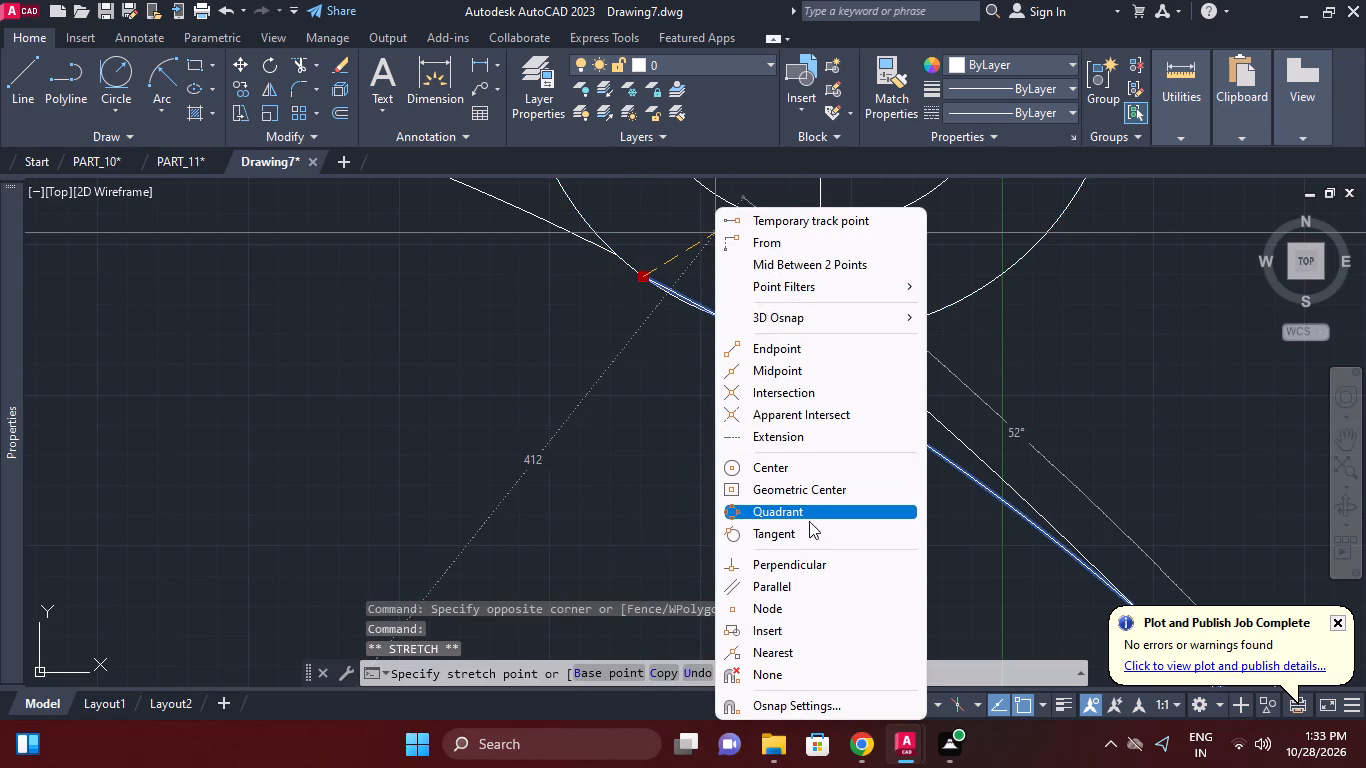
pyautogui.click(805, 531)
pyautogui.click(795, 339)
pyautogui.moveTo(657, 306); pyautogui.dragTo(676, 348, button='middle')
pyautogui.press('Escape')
# Stretch the connecting arc's upper end slightly down along the left outer circle's lower edge so it meets the circle more smoothly.
pyautogui.scroll(2, 685, 334)
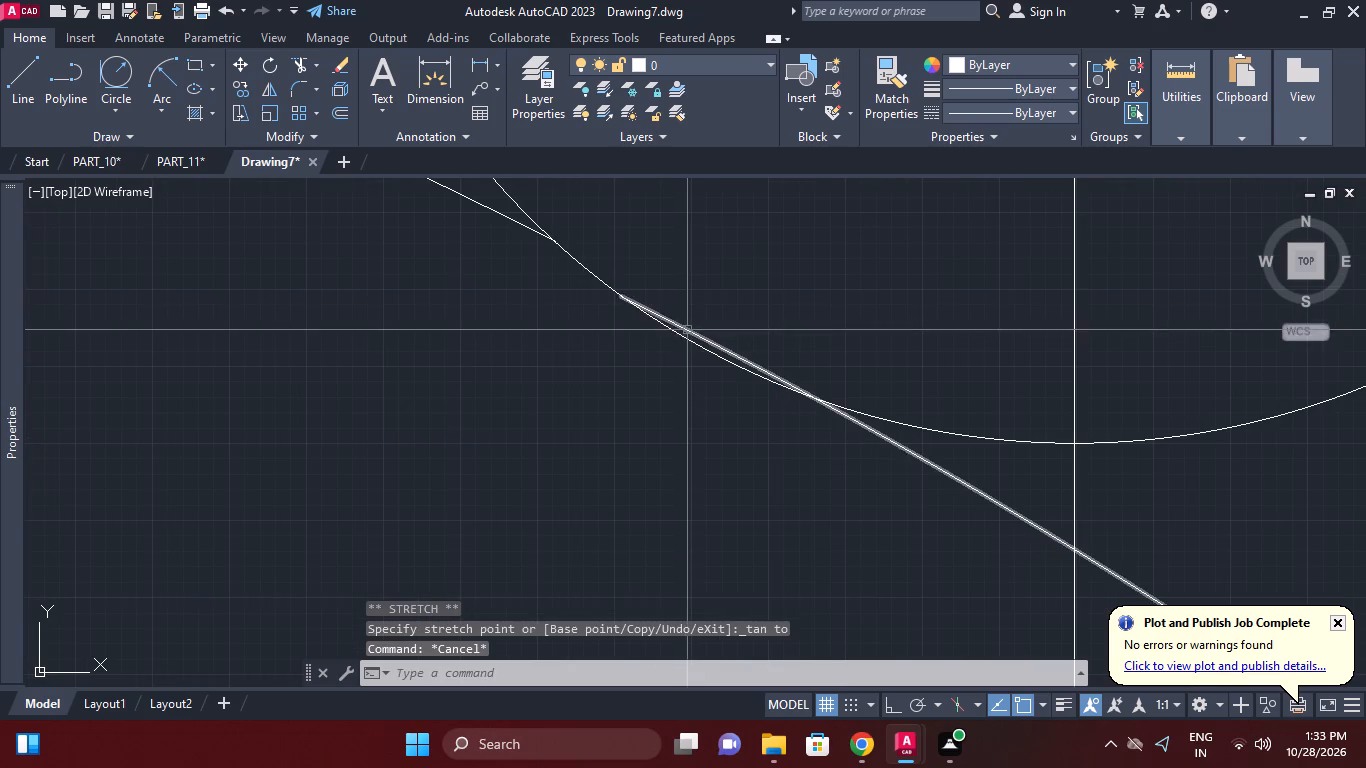
pyautogui.click(690, 329)
pyautogui.click(627, 297)
pyautogui.click(623, 294)
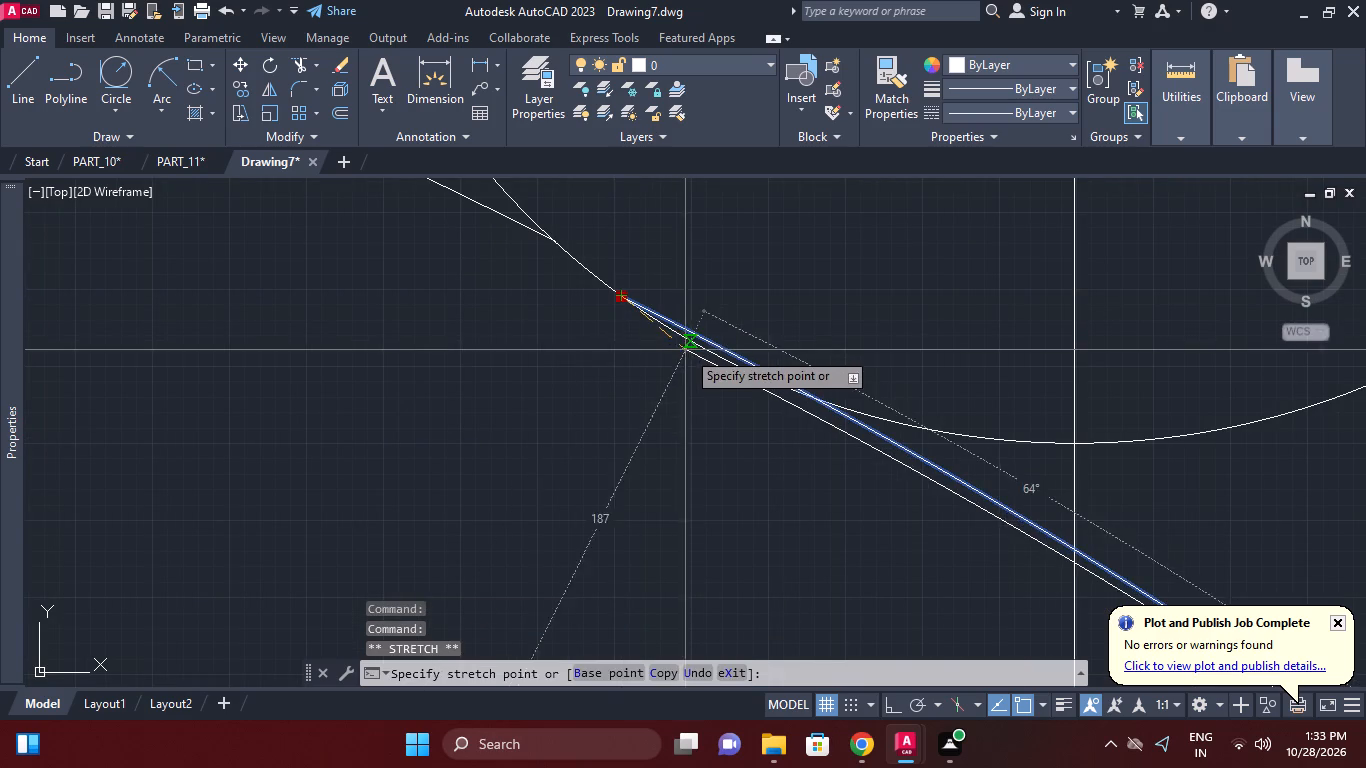
pyautogui.click(708, 353)
pyautogui.press('Escape')
pyautogui.scroll(-2, 708, 353)
pyautogui.moveTo(708, 353); pyautogui.dragTo(764, 413, button='middle')
pyautogui.press('Escape')
pyautogui.scroll(1, 594, 376)
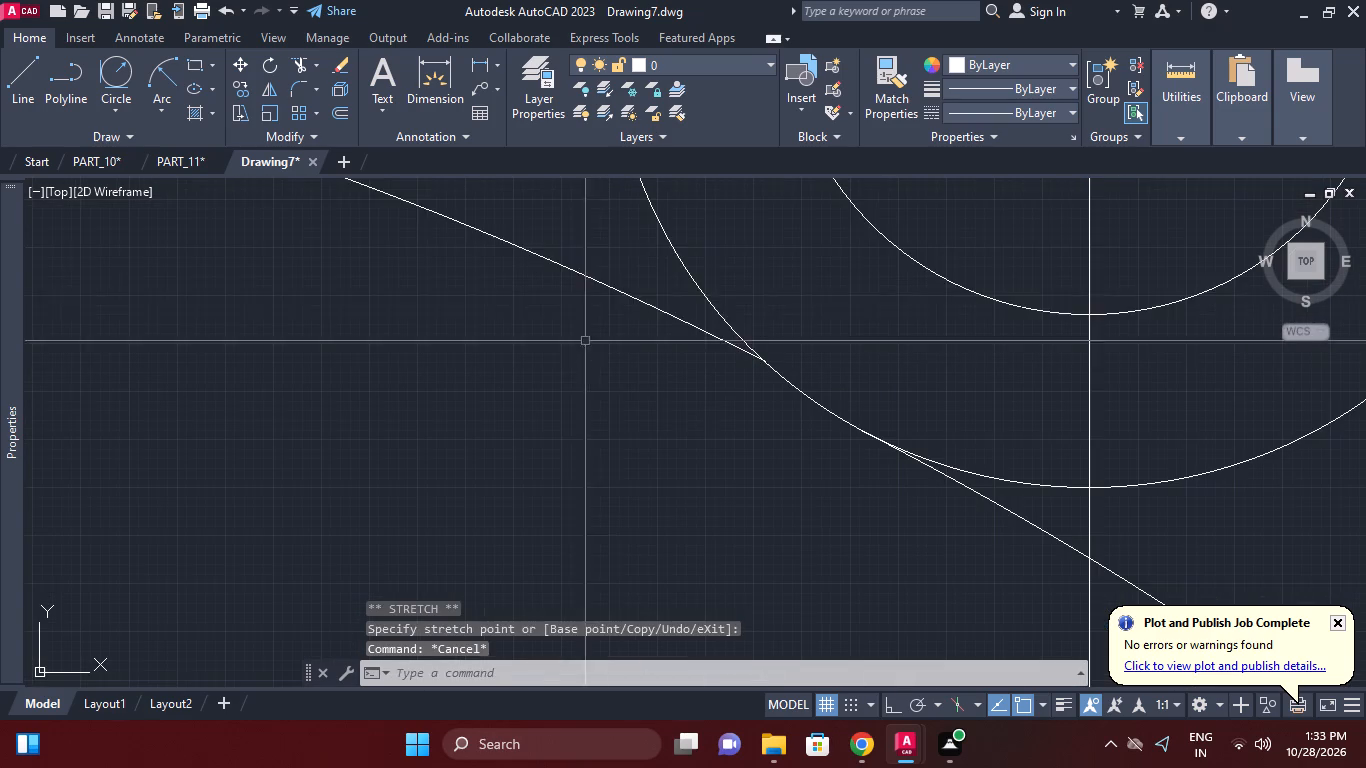
# Erase the leftover arc piece extending outward from the left outer circle.
pyautogui.moveTo(600, 299); pyautogui.dragTo(593, 282)
pyautogui.click(562, 234)
pyautogui.scroll(-4, 562, 234)
pyautogui.press('e')
pyautogui.press('space')
# Offset the arc connecting the left and bottom circle pairs by 15 towards the inside of the part.
pyautogui.scroll(-2, 686, 349)
pyautogui.middleClick(780, 402)
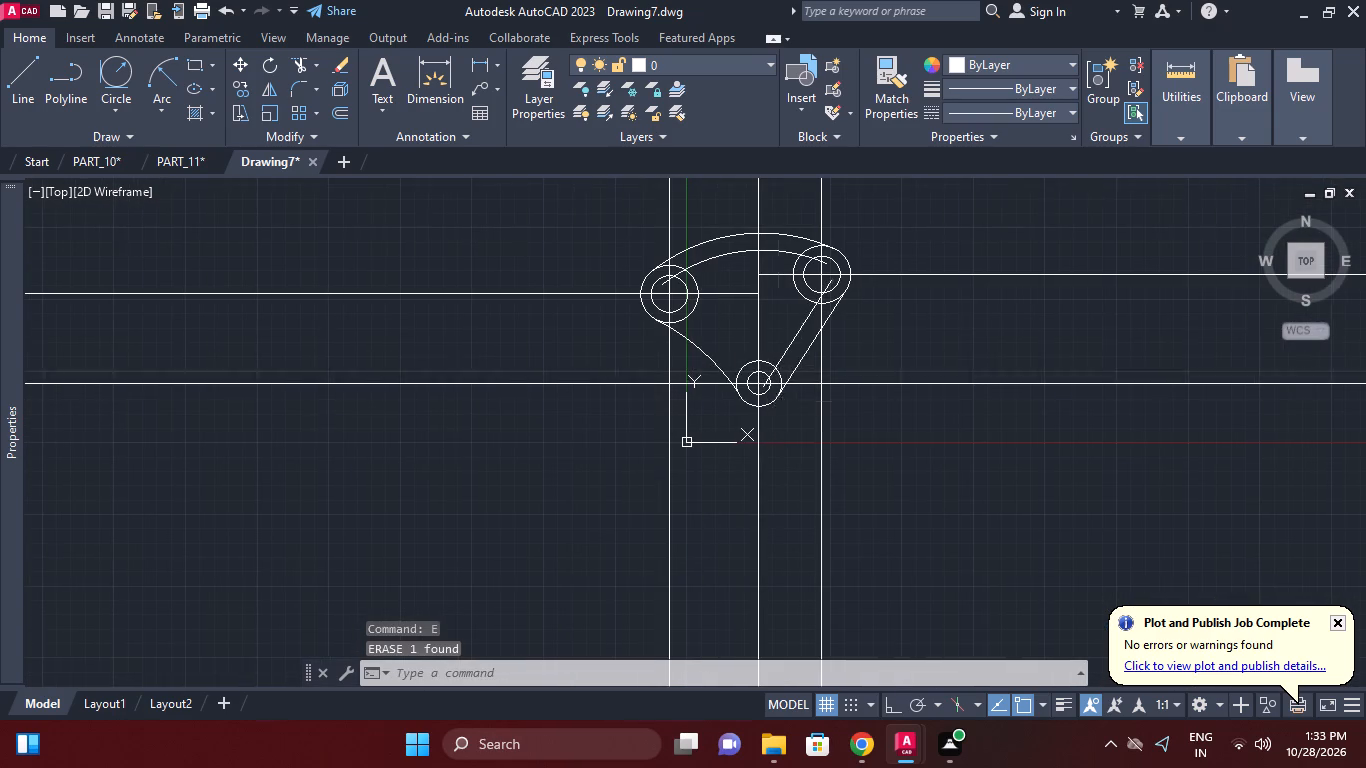
pyautogui.write('o')
pyautogui.press('space')
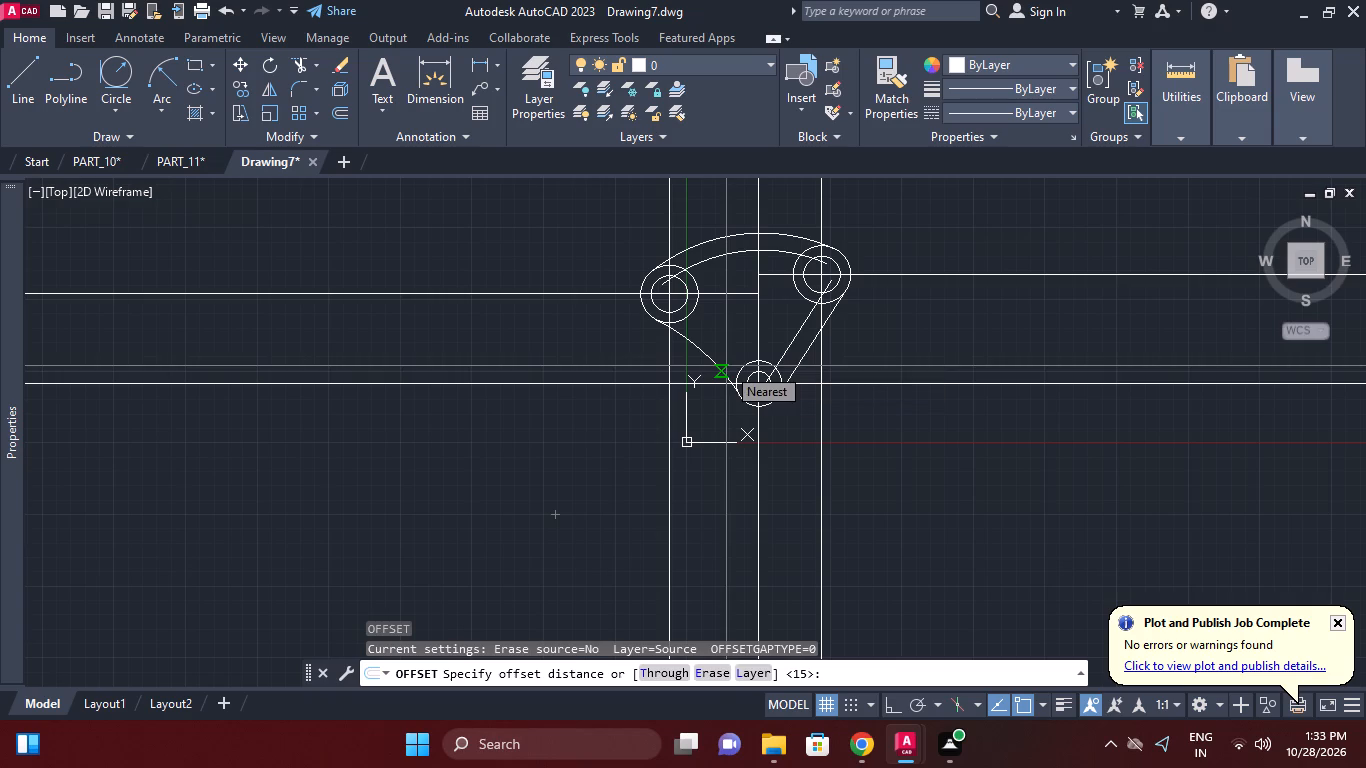
pyautogui.press('Return')
pyautogui.scroll(2, 728, 369)
pyautogui.click(693, 350)
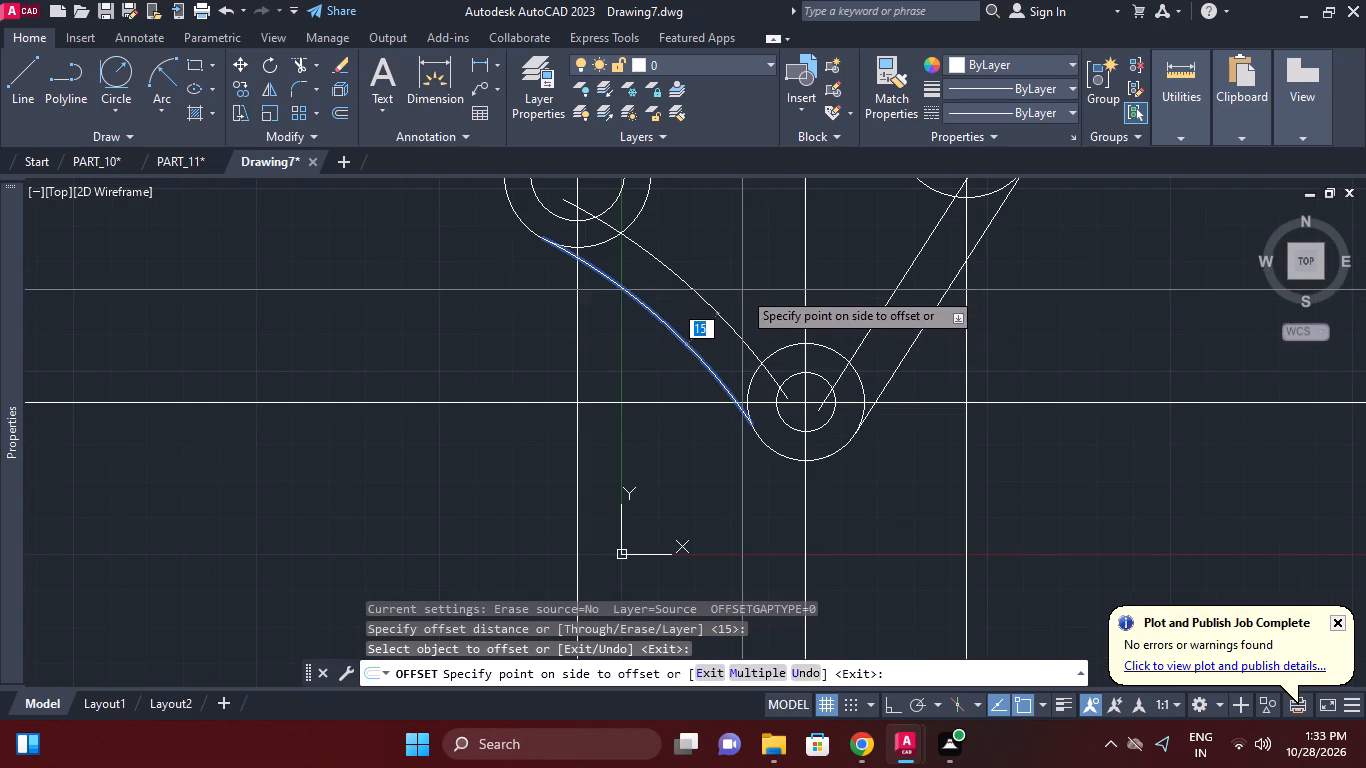
pyautogui.click(743, 288)
pyautogui.moveTo(833, 304); pyautogui.dragTo(833, 353, button='middle')
pyautogui.rightClick(878, 333)
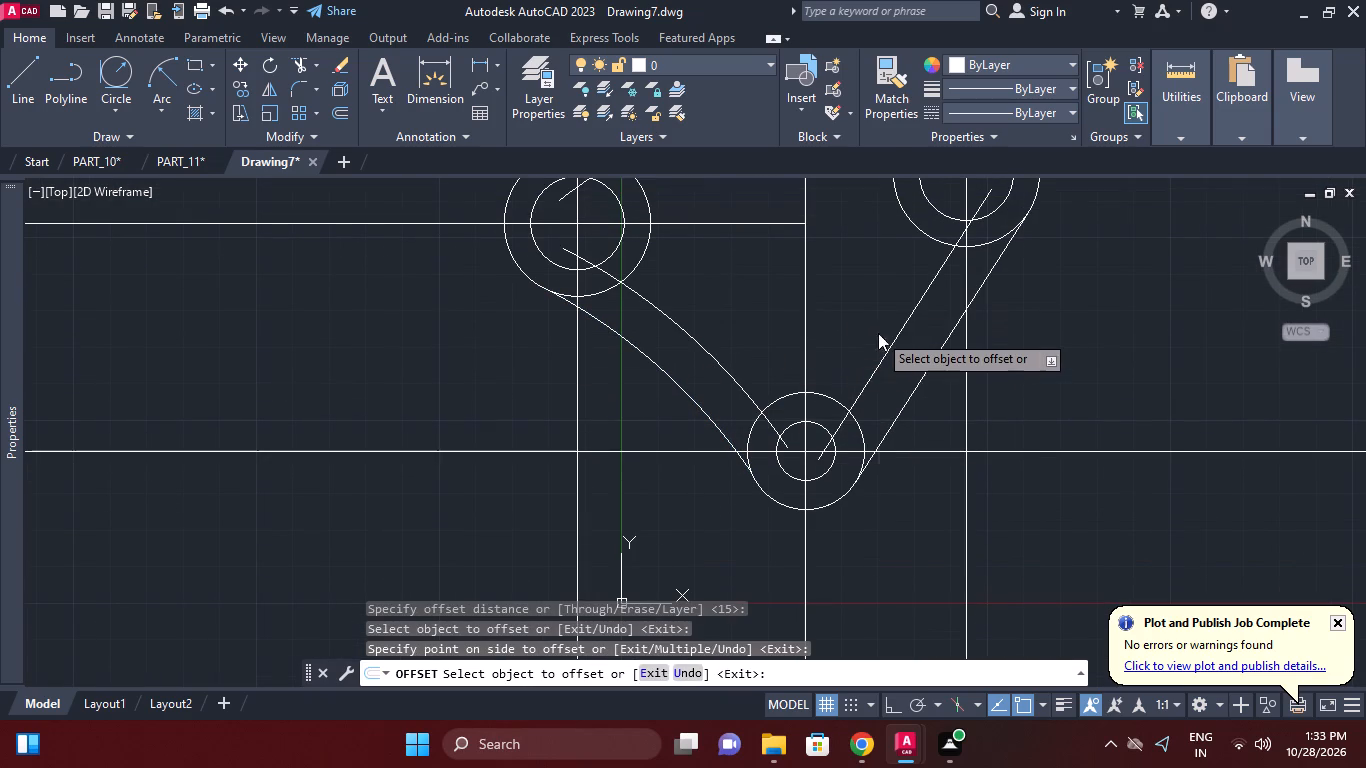
pyautogui.click(905, 364)
pyautogui.moveTo(848, 410); pyautogui.dragTo(869, 467, button='middle')
pyautogui.scroll(-1, 815, 390)
pyautogui.moveTo(815, 393); pyautogui.dragTo(816, 411, button='middle')
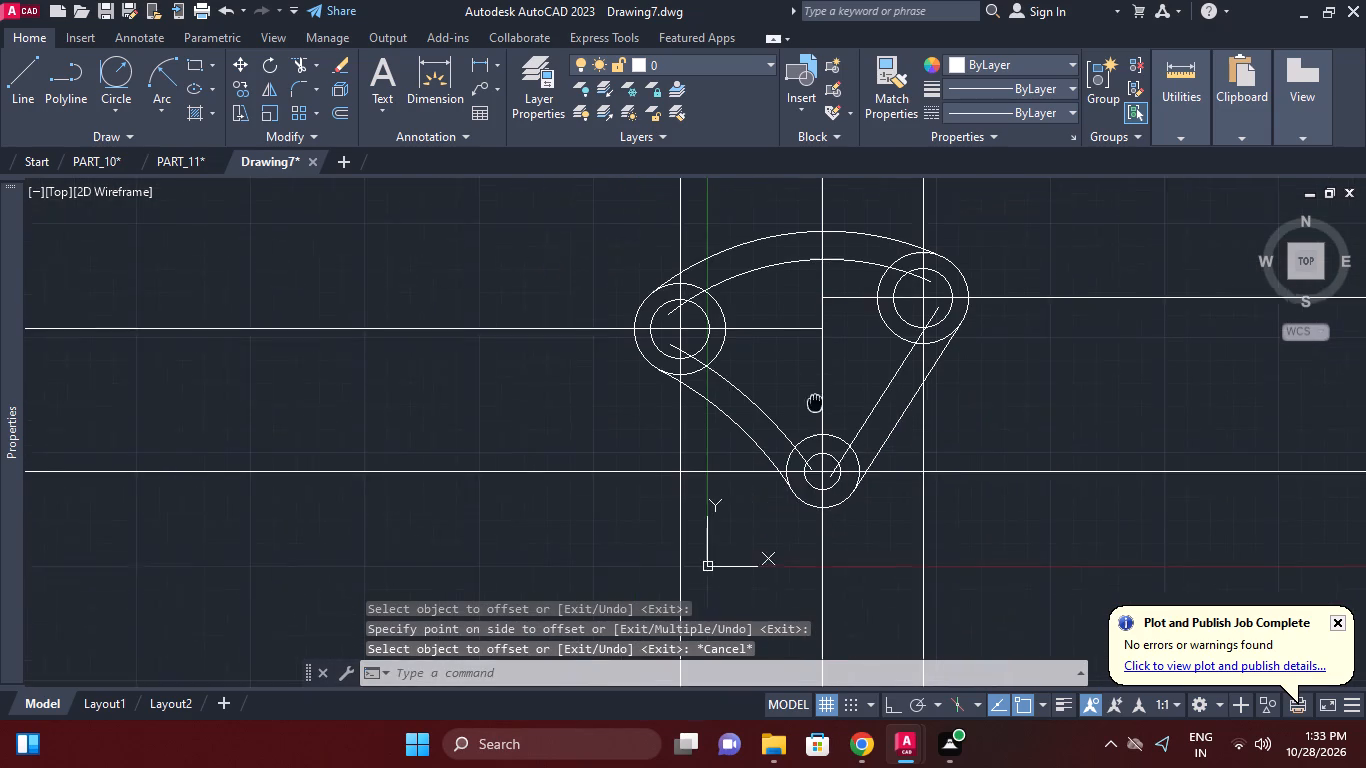
# Erase the two horizontal construction lines running through the centres of the left and right circle pairs.
pyautogui.moveTo(816, 411); pyautogui.dragTo(819, 429, button='middle')
pyautogui.scroll(3, 718, 404)
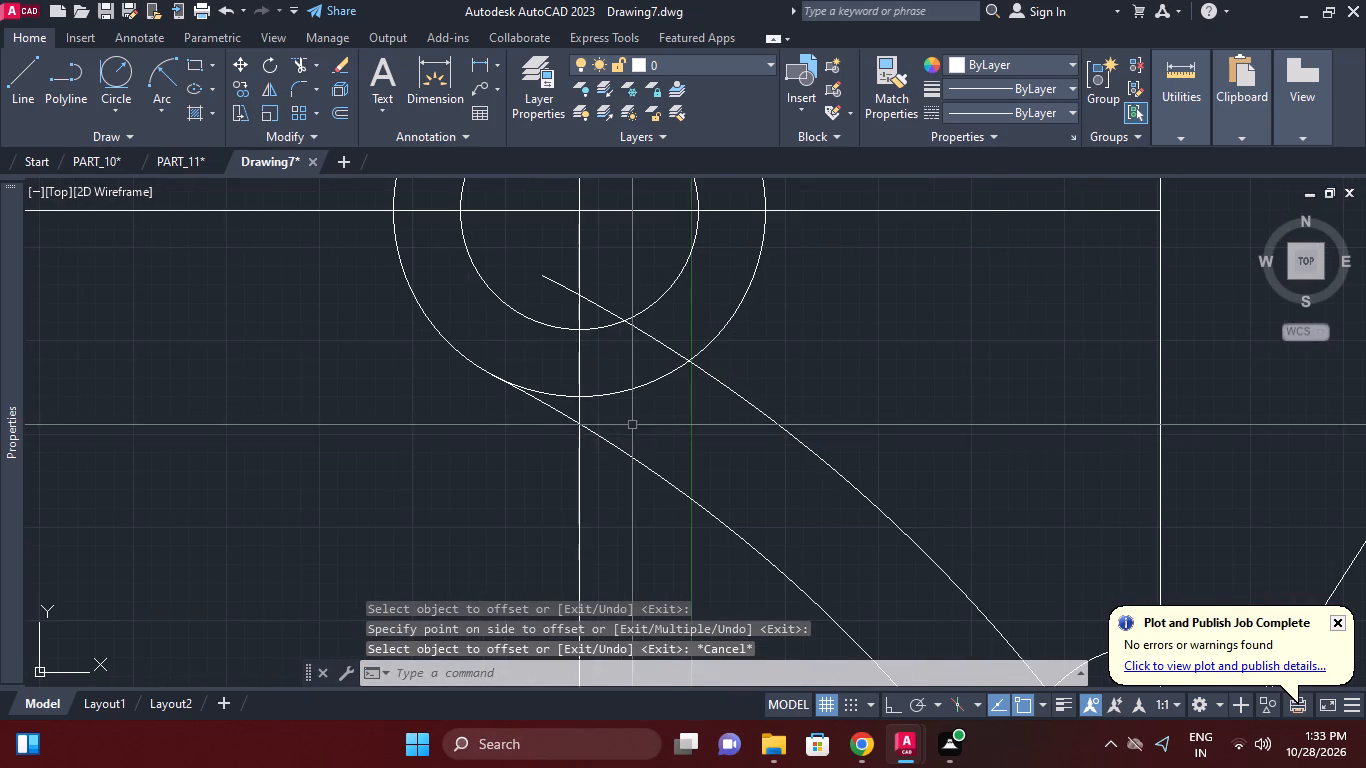
pyautogui.scroll(-1, 632, 425)
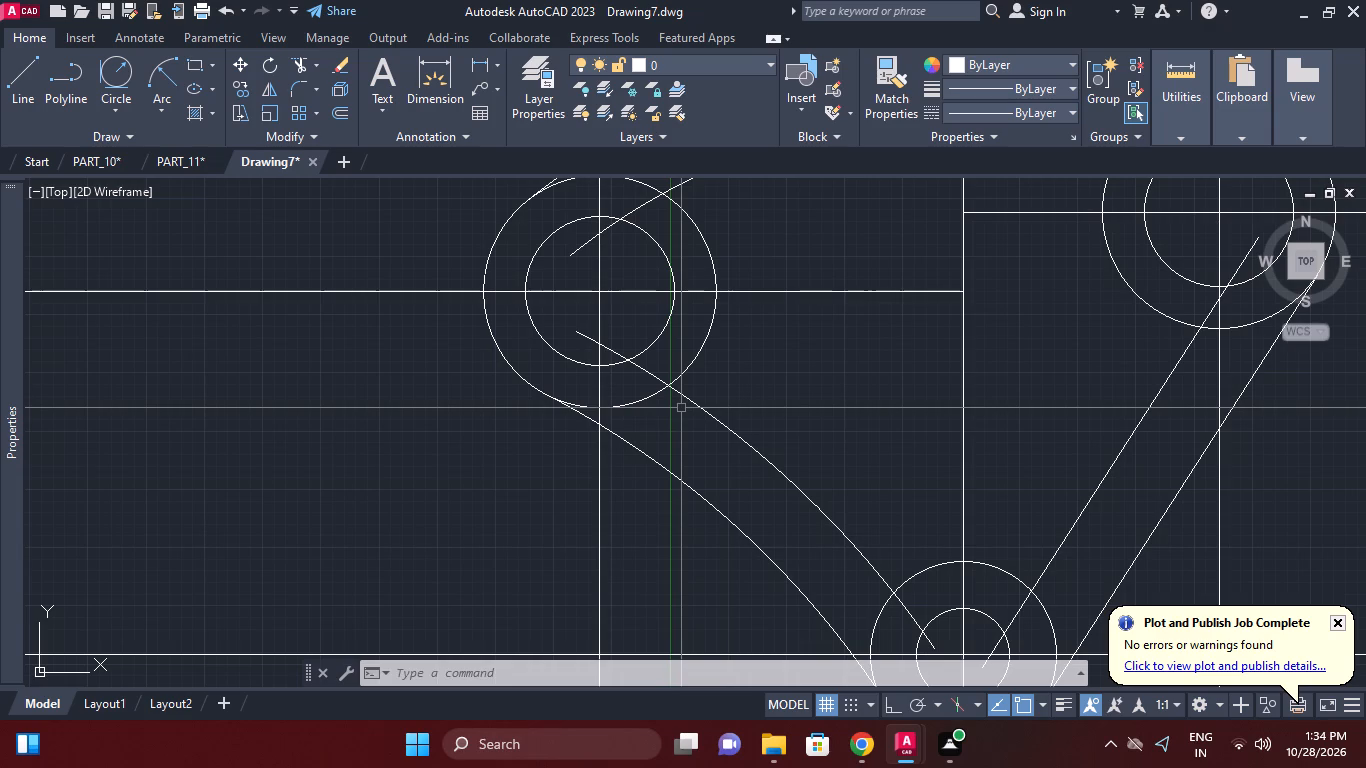
pyautogui.click(956, 430)
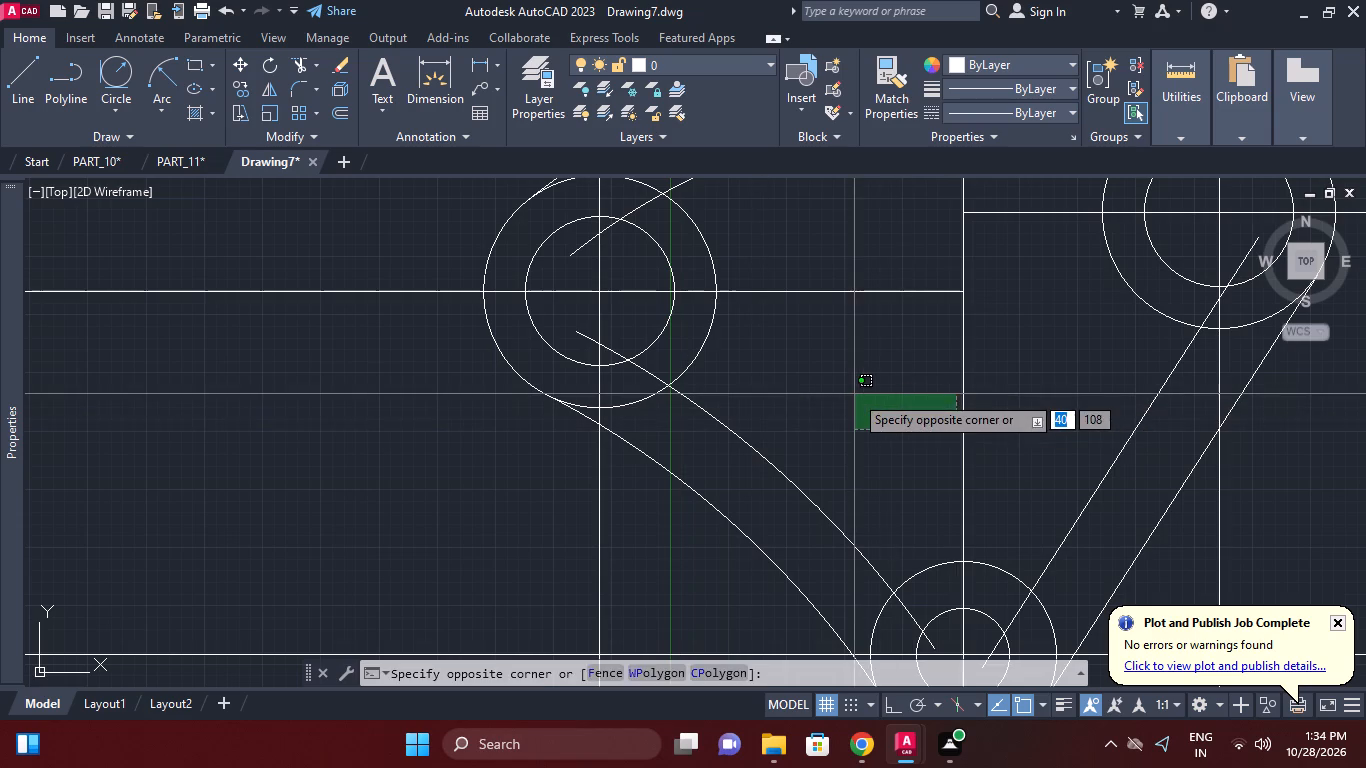
pyautogui.scroll(-1, 854, 394)
pyautogui.click(854, 393)
pyautogui.click(839, 338)
pyautogui.click(844, 323)
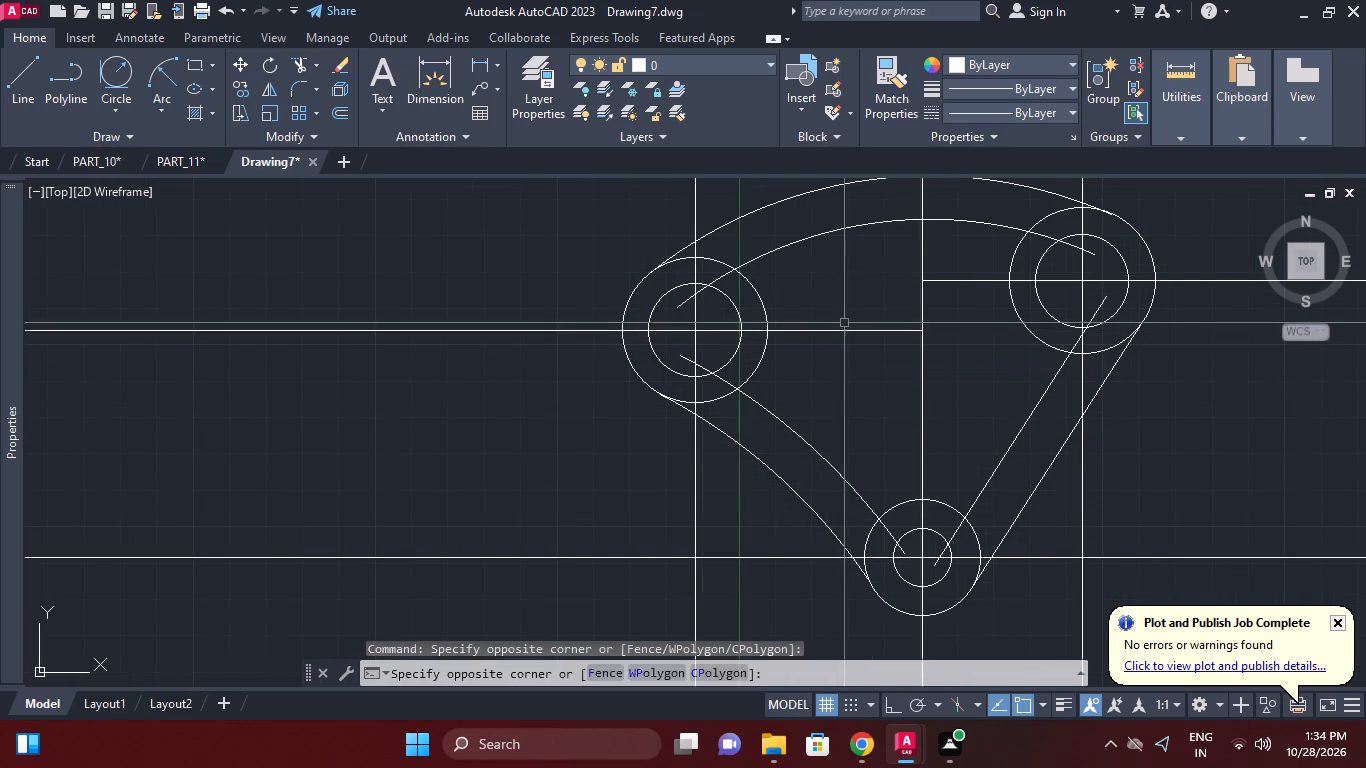
pyautogui.click(836, 329)
pyautogui.scroll(-1, 836, 329)
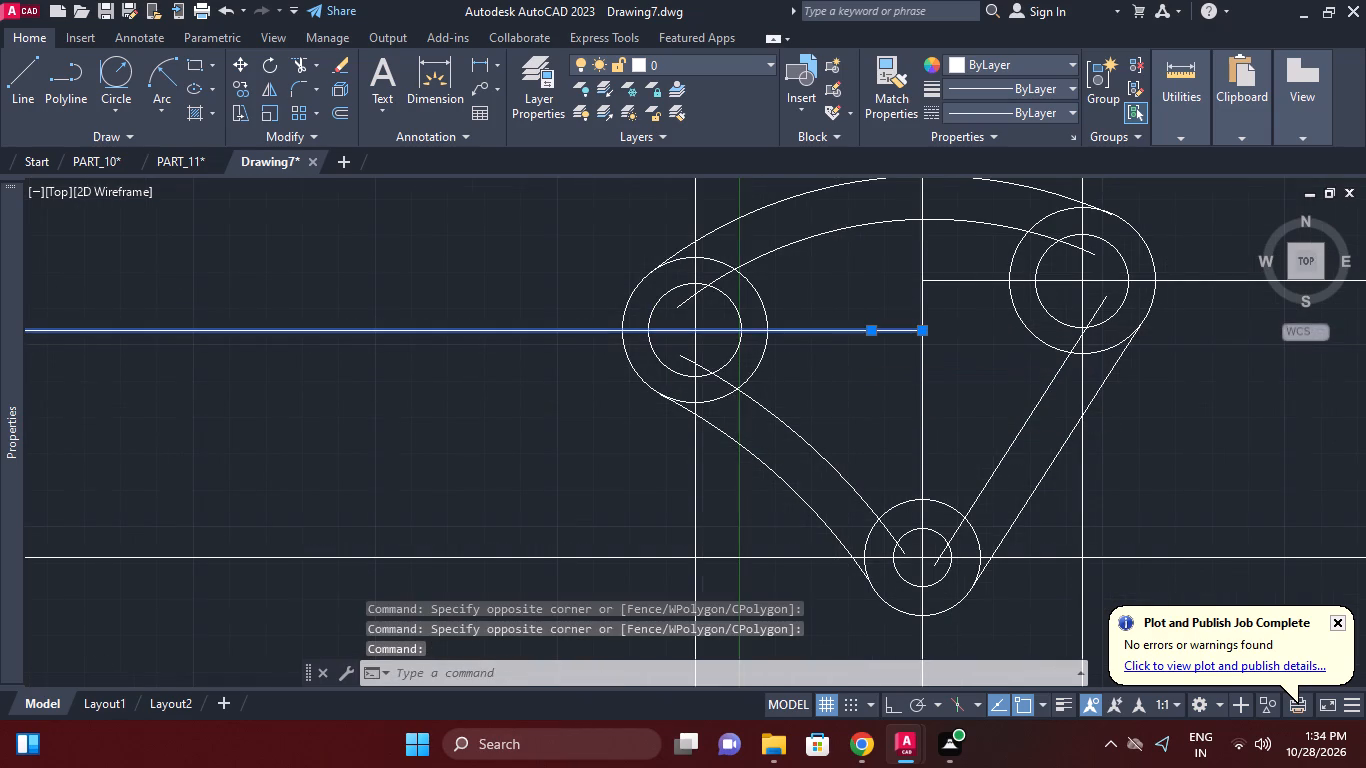
pyautogui.scroll(-3, 836, 329)
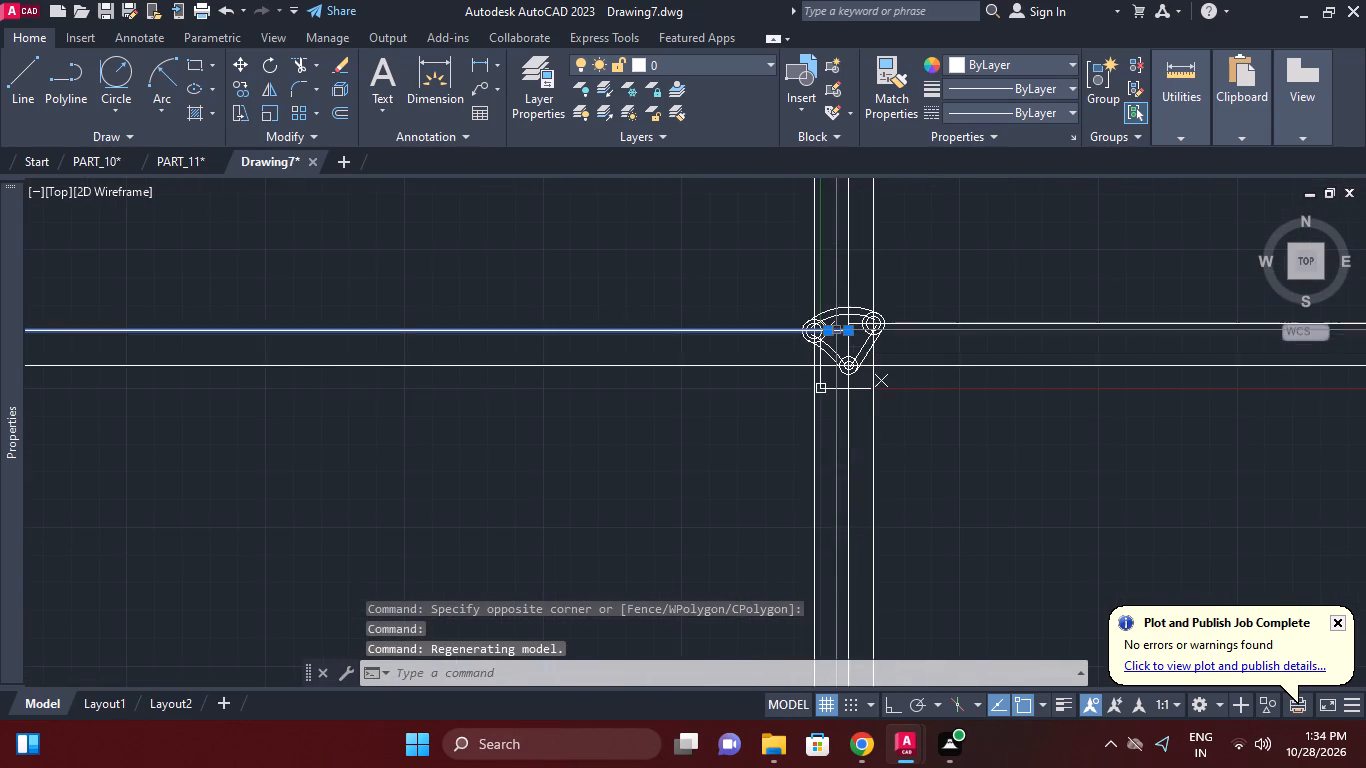
pyautogui.middleClick(813, 368)
pyautogui.scroll(2, 867, 377)
pyautogui.rightClick(966, 374)
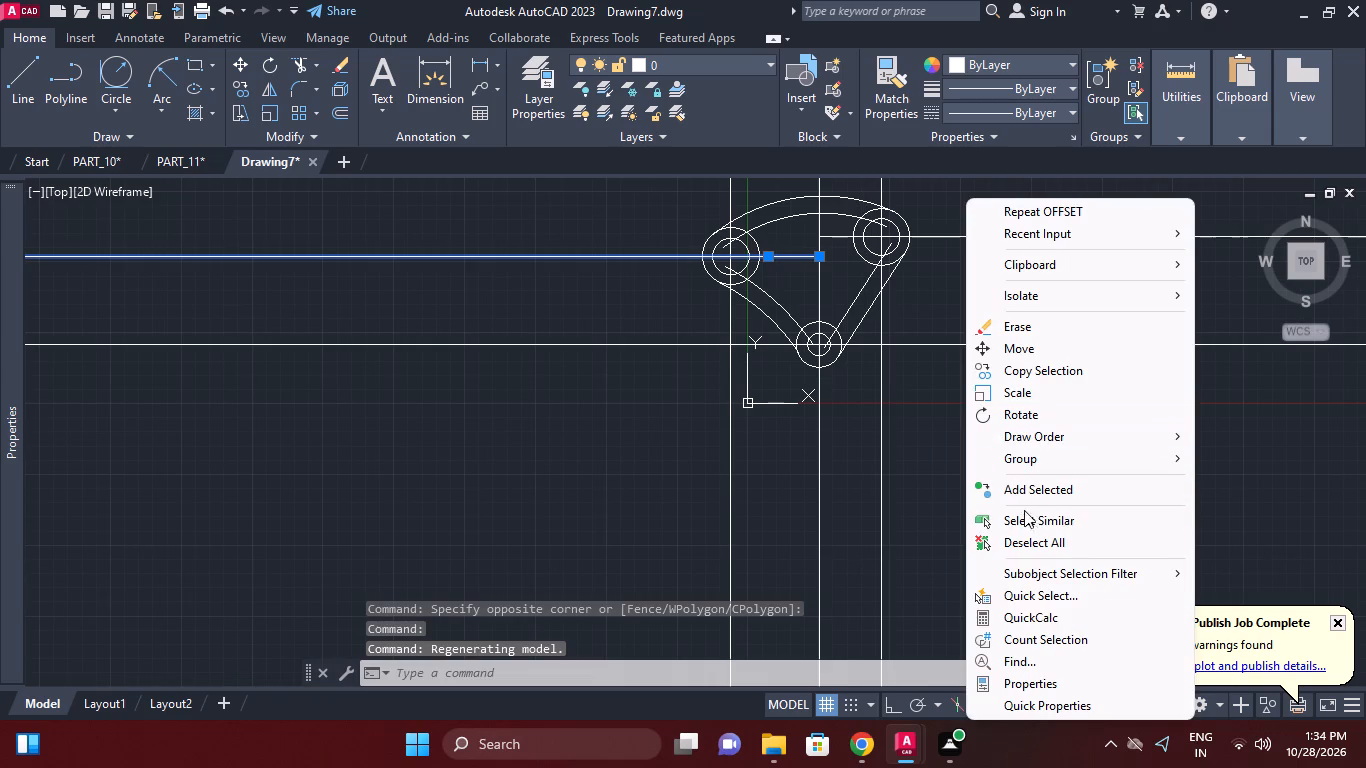
pyautogui.click(1032, 531)
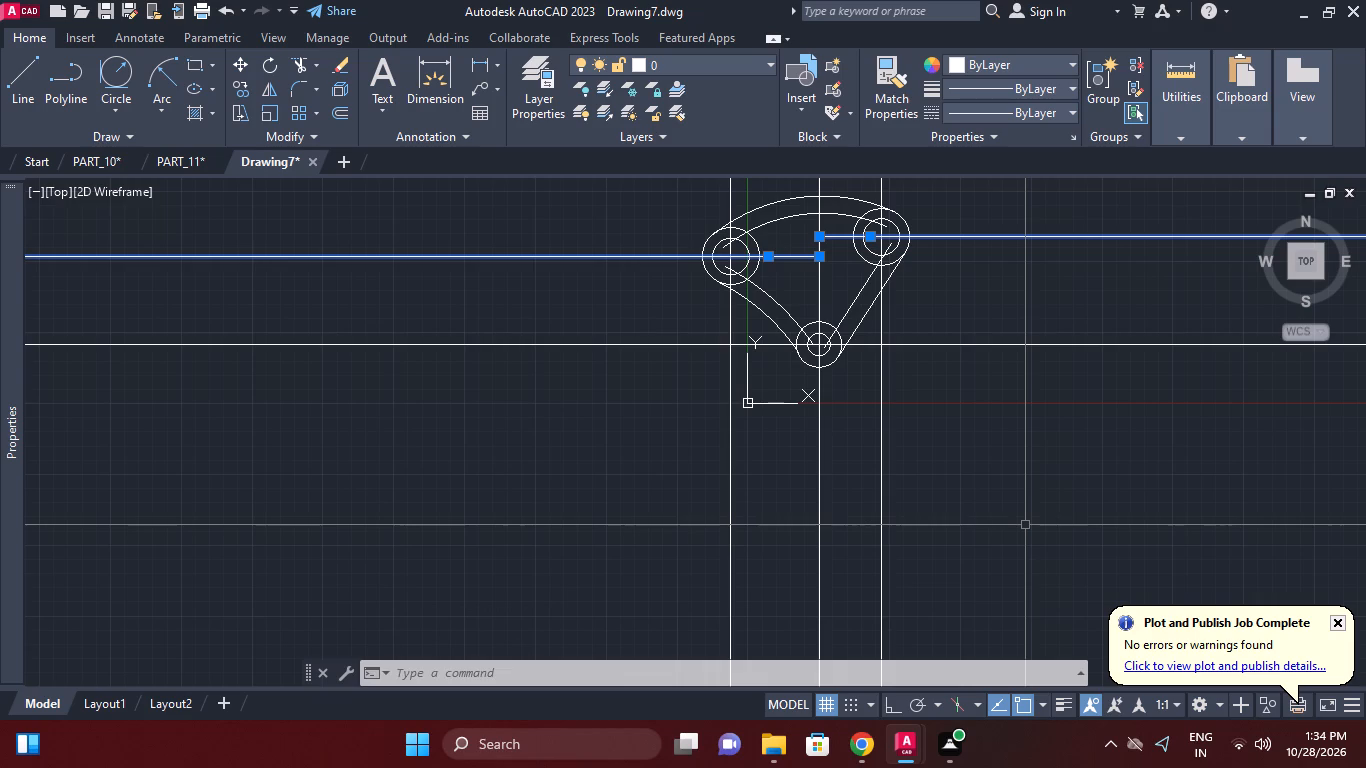
pyautogui.scroll(2, 861, 343)
pyautogui.moveTo(709, 317); pyautogui.dragTo(741, 427, button='middle')
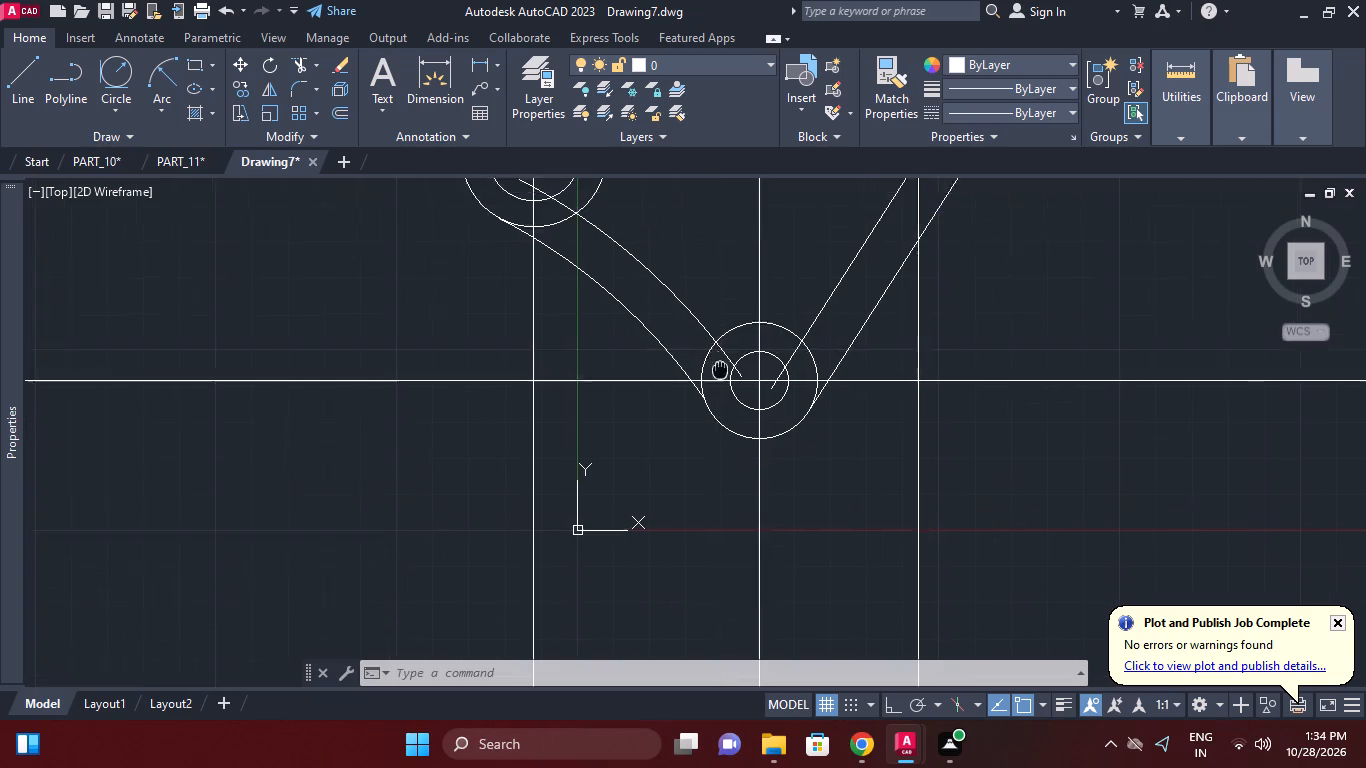
pyautogui.moveTo(741, 427); pyautogui.dragTo(764, 481, button='middle')
pyautogui.rightClick(880, 362)
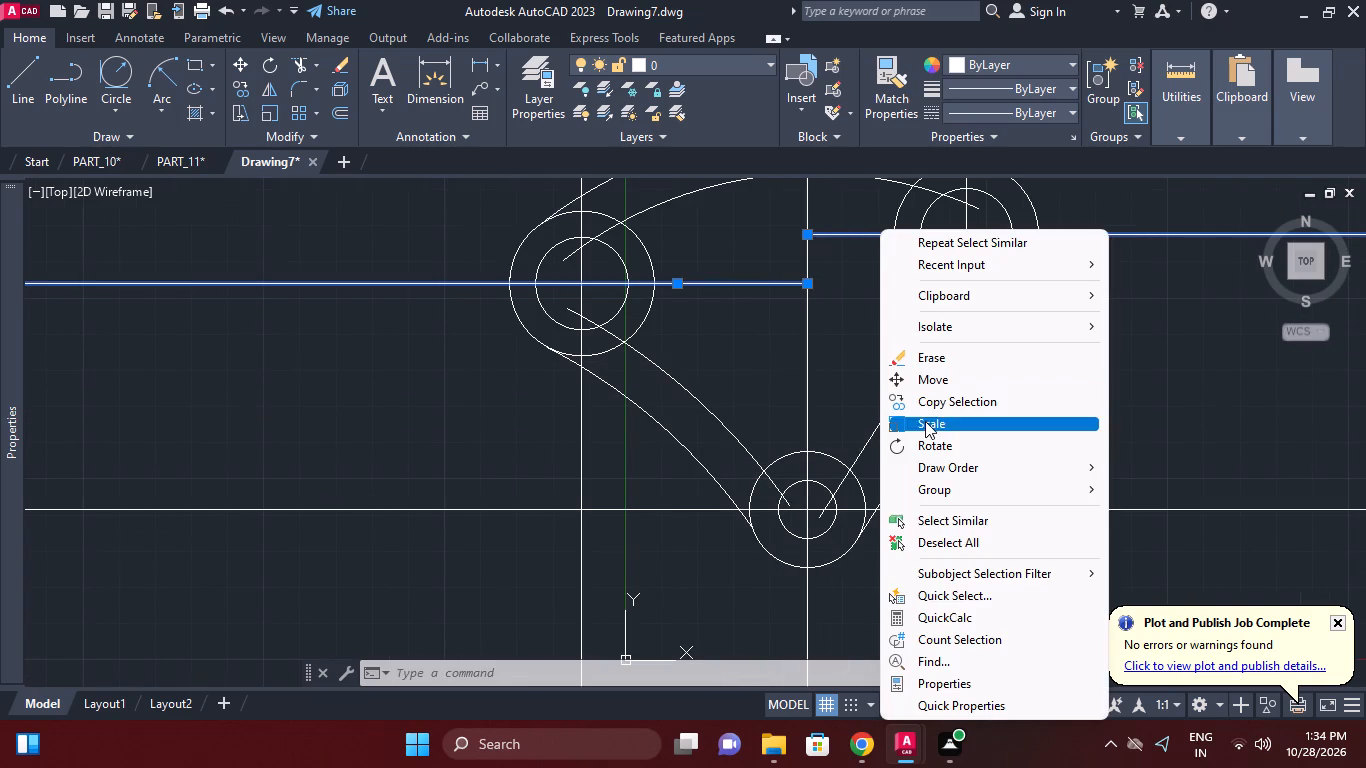
pyautogui.click(938, 357)
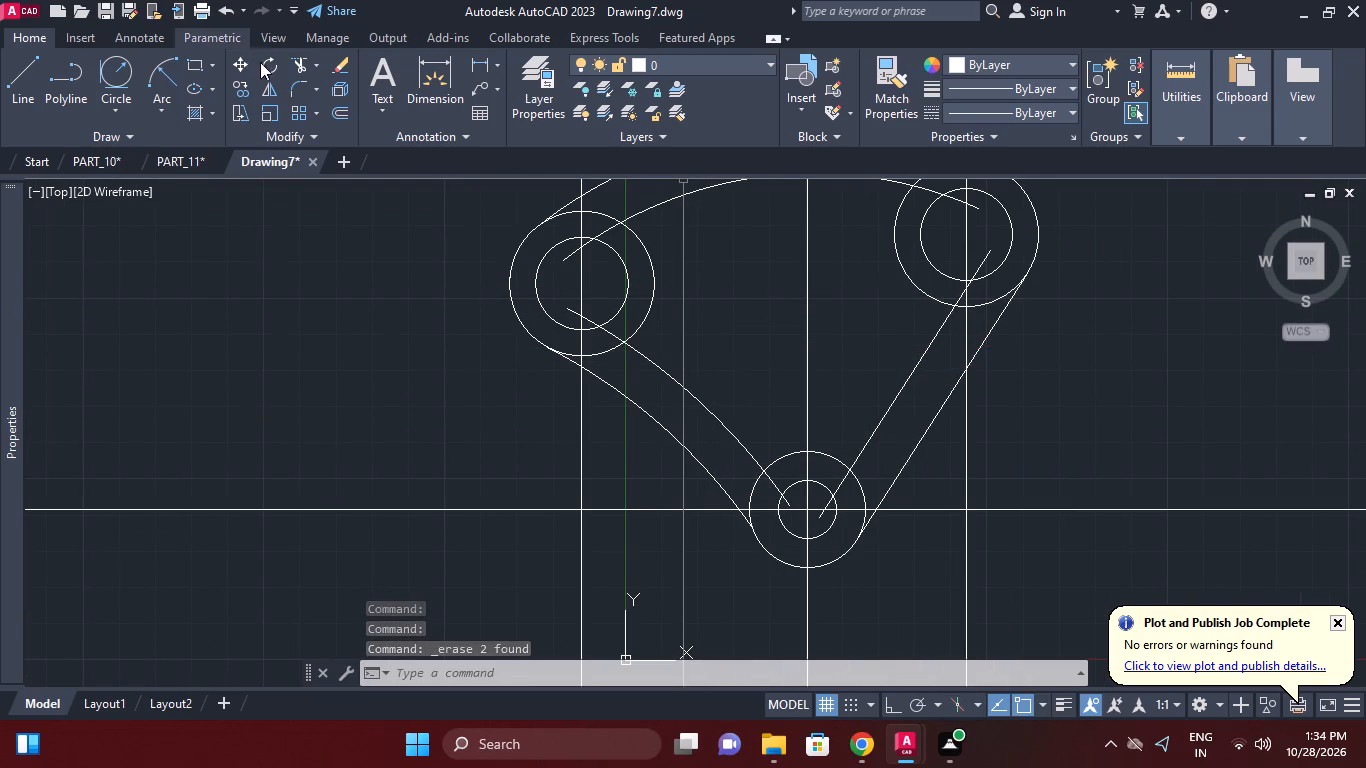
# Trim the ends of the upper and lower offset arcs that run inside the left circle pair, back to its outer circle.
pyautogui.click(298, 61)
pyautogui.scroll(1, 586, 203)
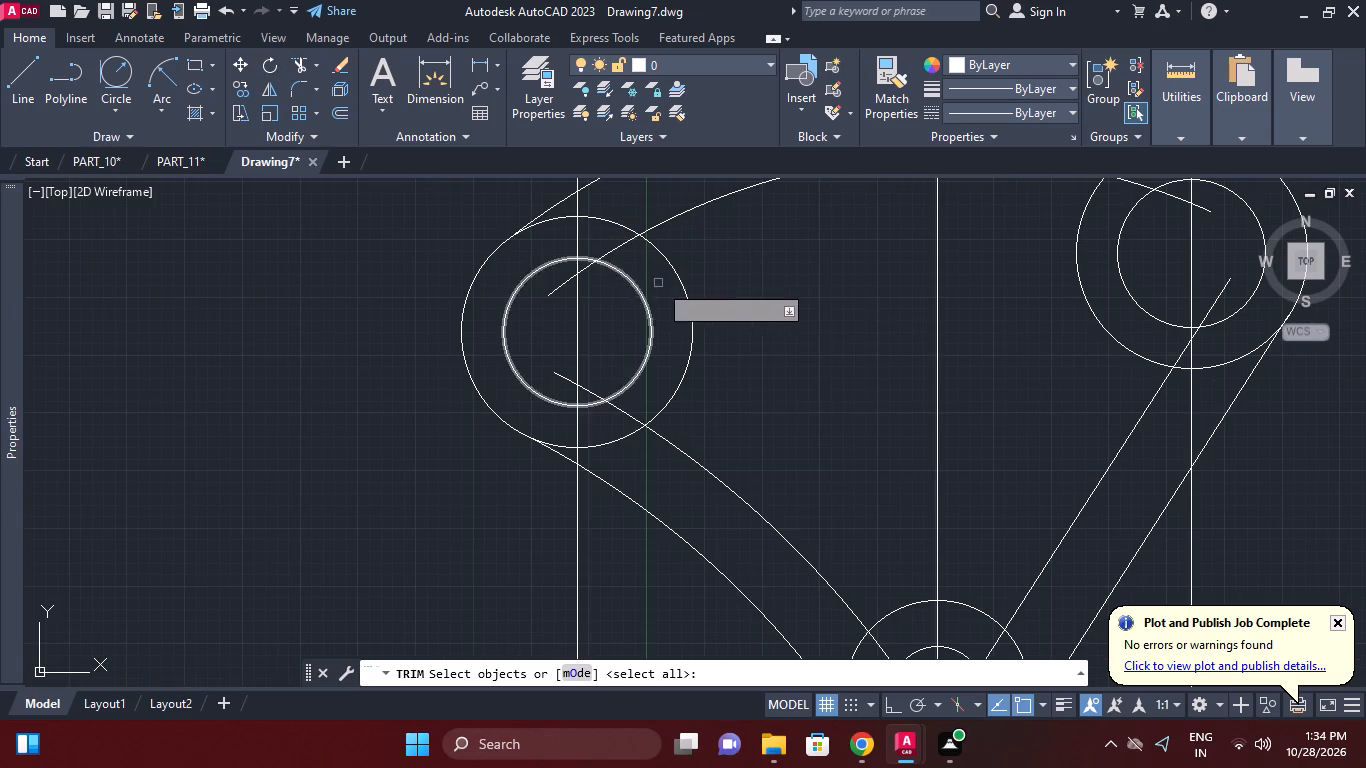
pyautogui.rightClick(734, 299)
pyautogui.click(792, 307)
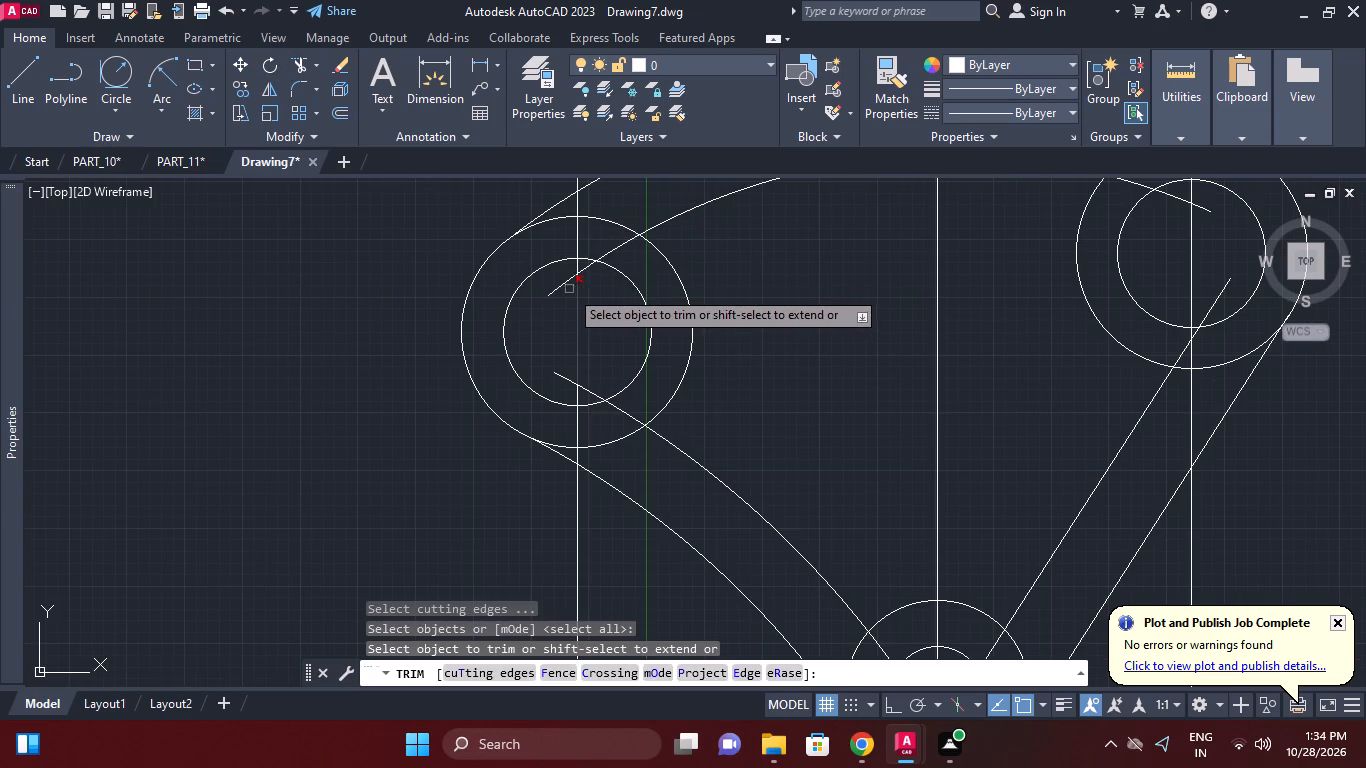
pyautogui.click(565, 286)
pyautogui.click(585, 266)
pyautogui.moveTo(653, 346); pyautogui.dragTo(666, 294, button='middle')
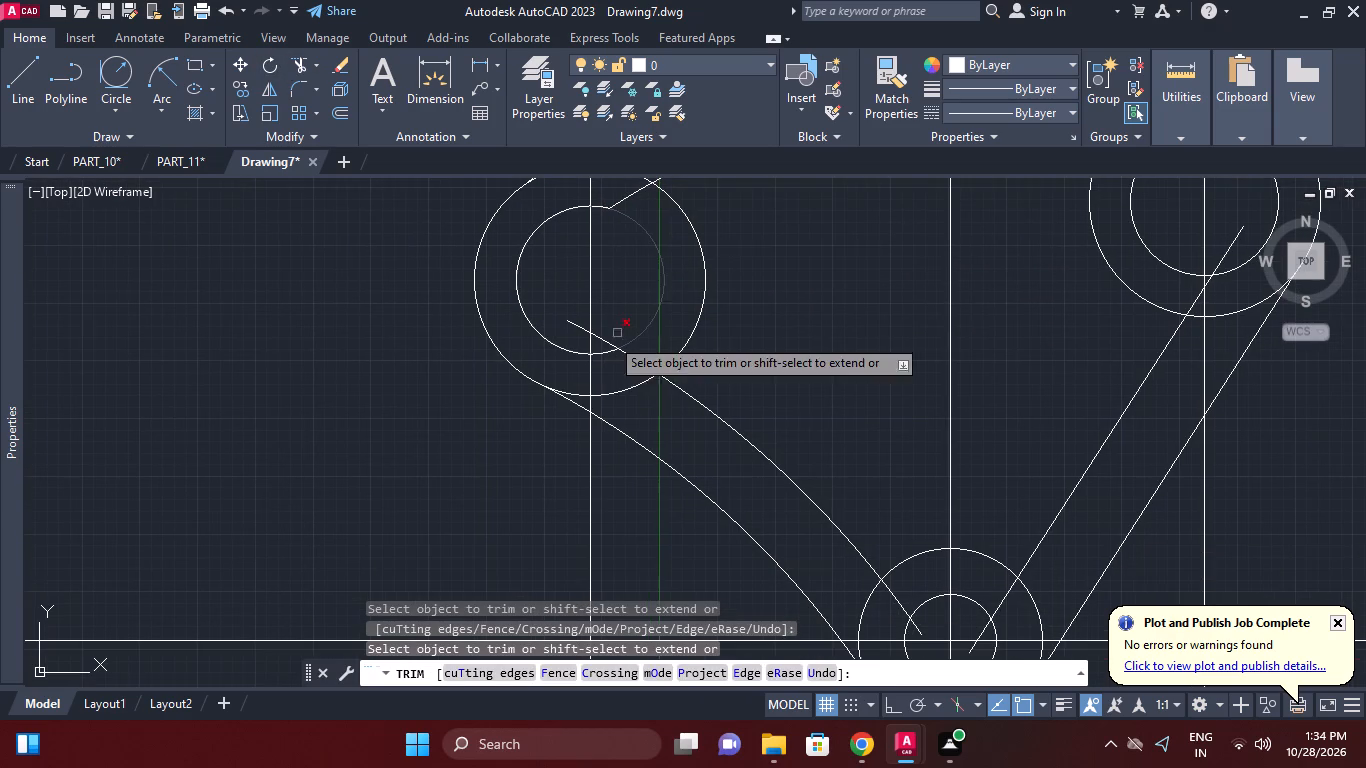
pyautogui.click(584, 331)
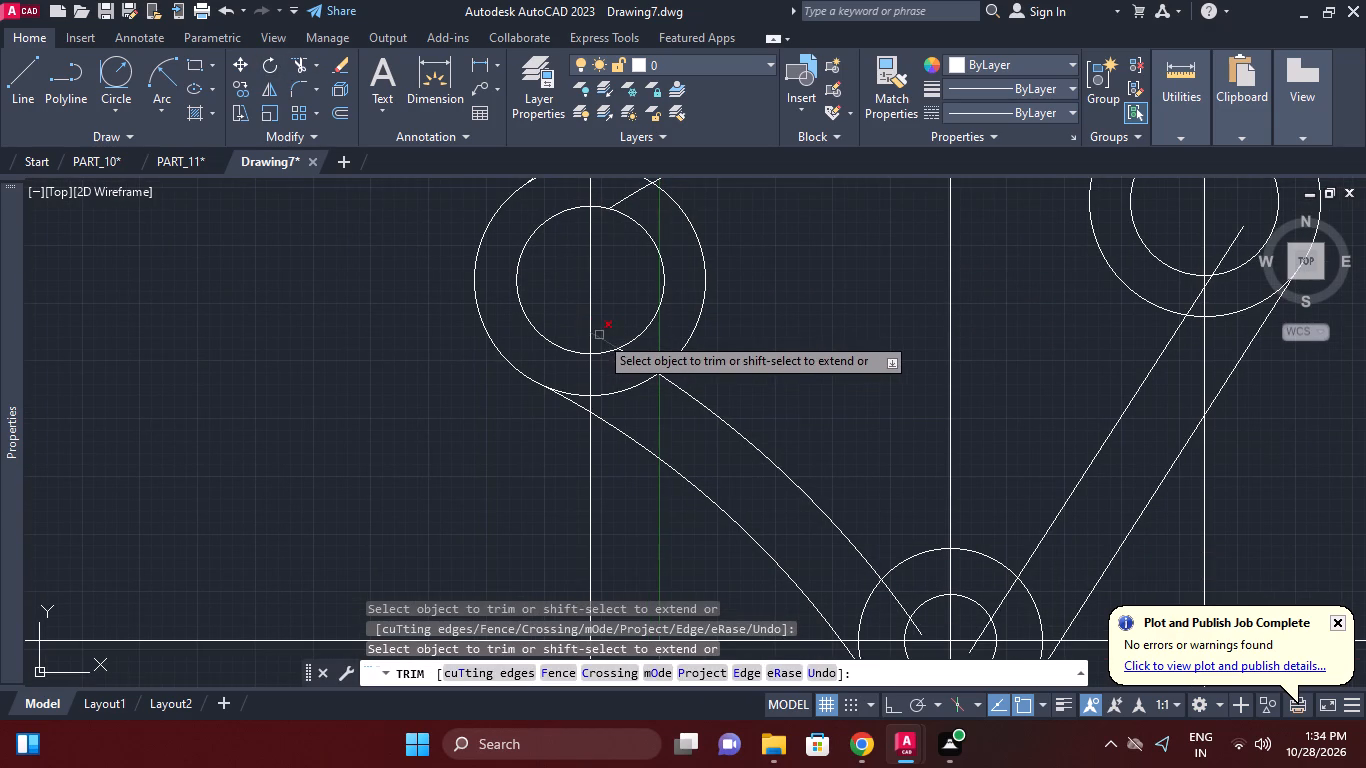
pyautogui.click(599, 335)
pyautogui.moveTo(776, 325); pyautogui.dragTo(761, 351, button='middle')
pyautogui.scroll(-1, 776, 325)
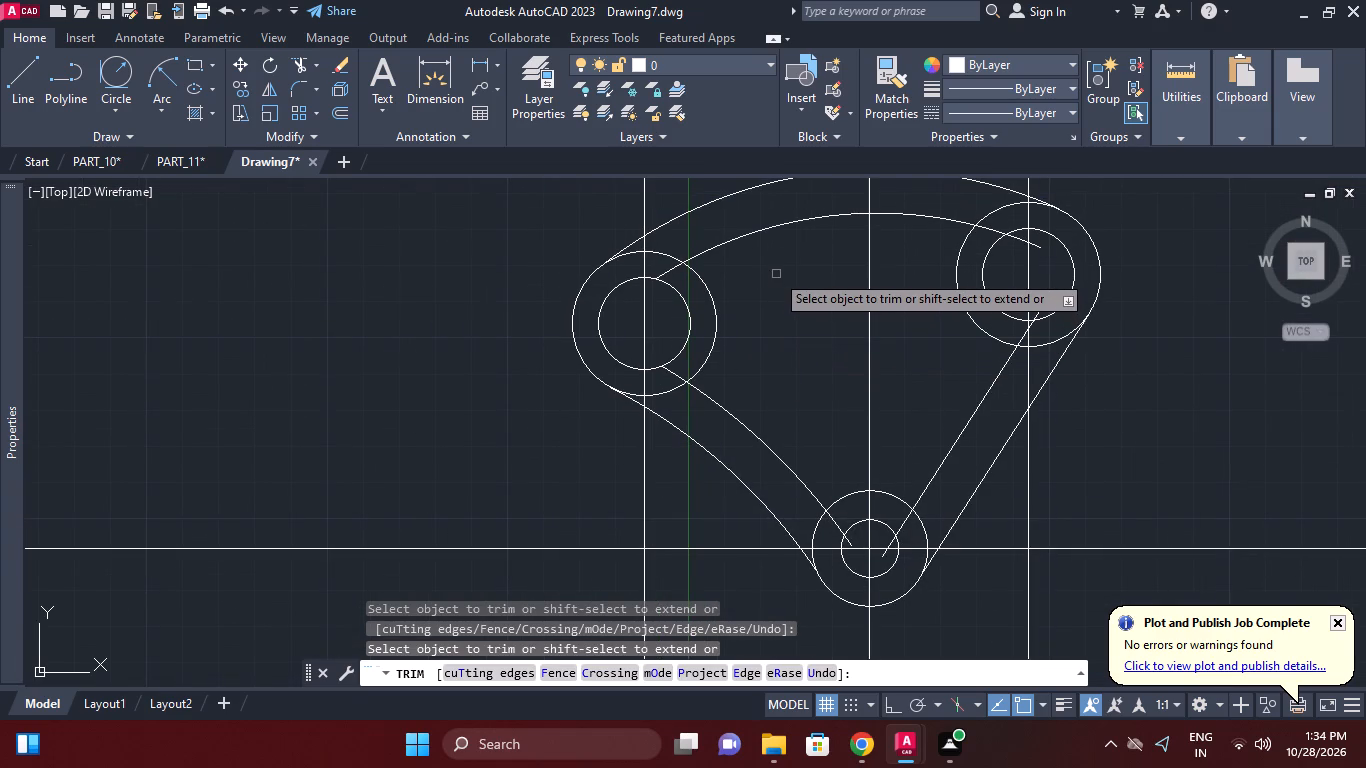
pyautogui.click(666, 271)
pyautogui.click(678, 371)
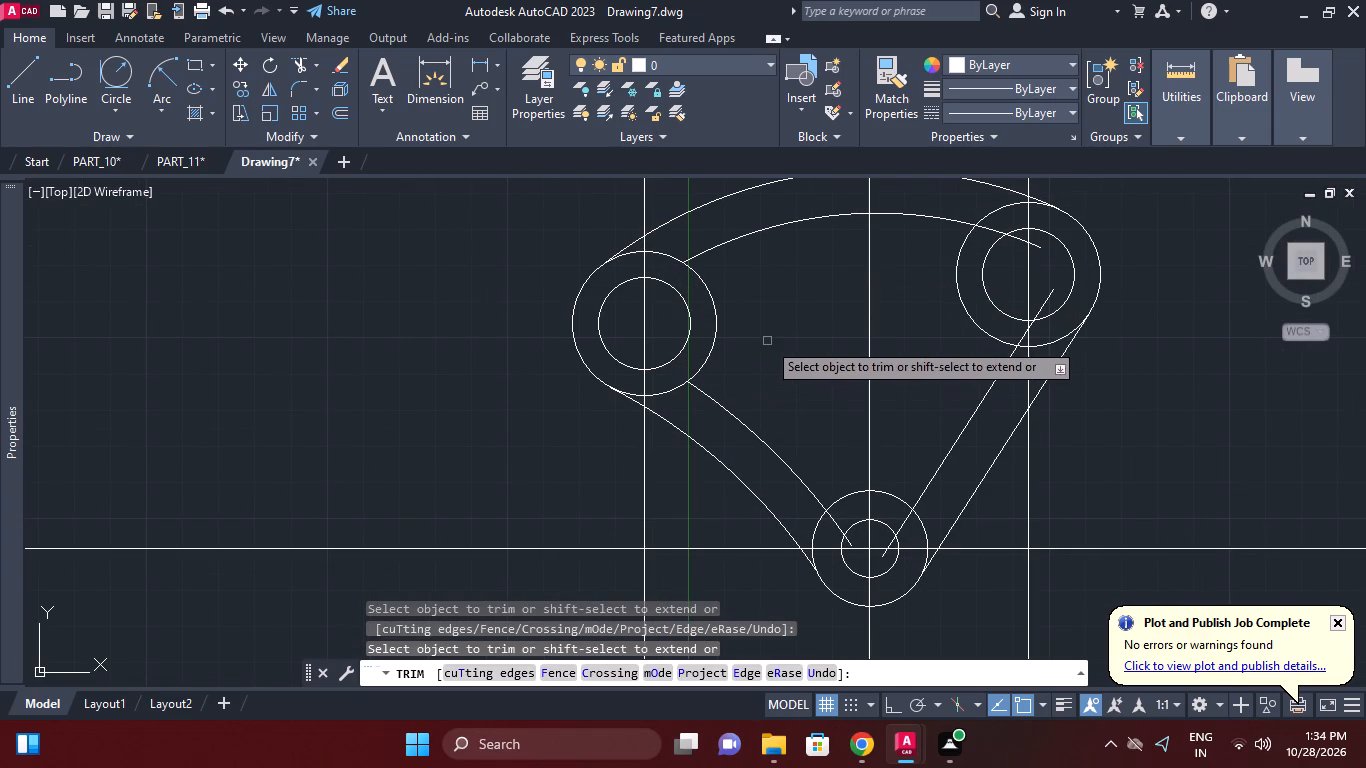
# Trim the ends of the offset arc and offset line inside the right circle pair back to its outer circle.
pyautogui.moveTo(747, 359); pyautogui.dragTo(733, 374, button='middle')
pyautogui.scroll(2, 1022, 275)
pyautogui.click(1027, 244)
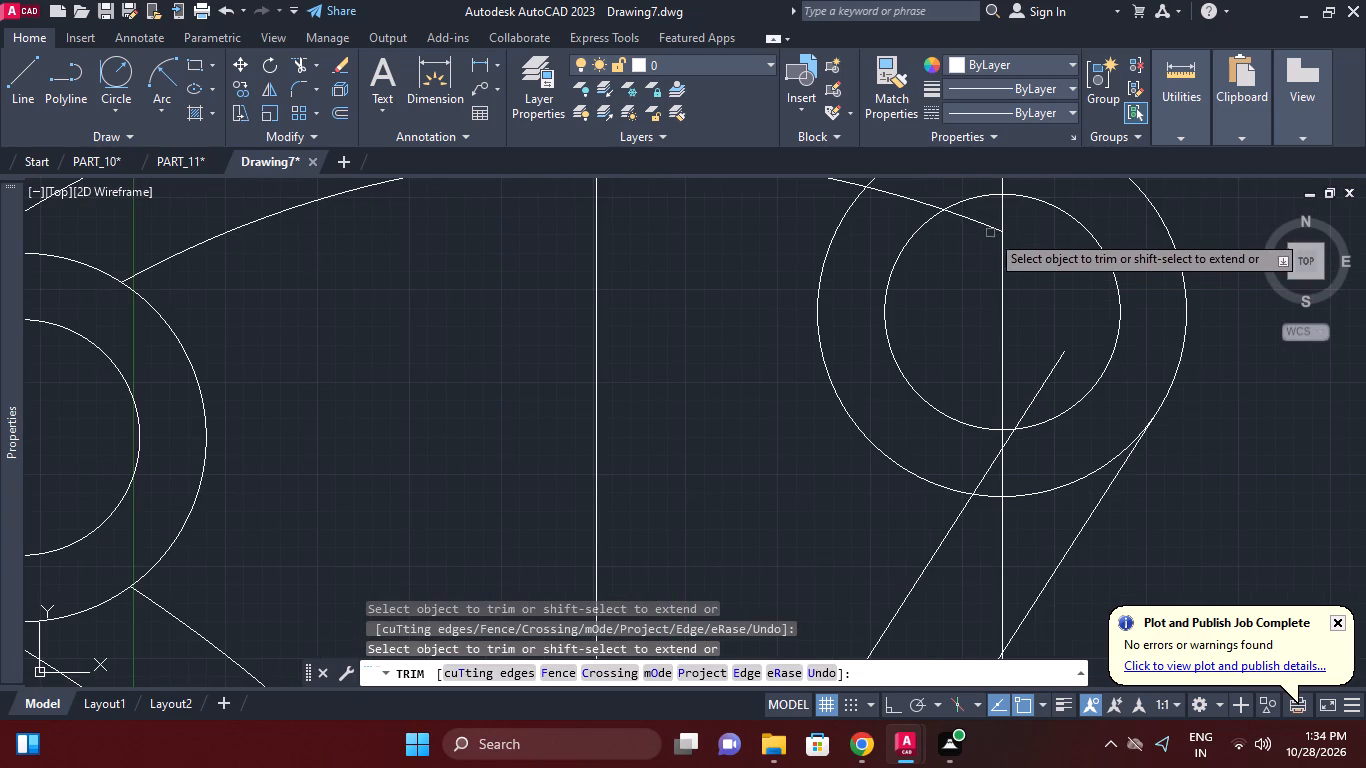
pyautogui.click(984, 229)
pyautogui.click(911, 196)
pyautogui.click(1064, 355)
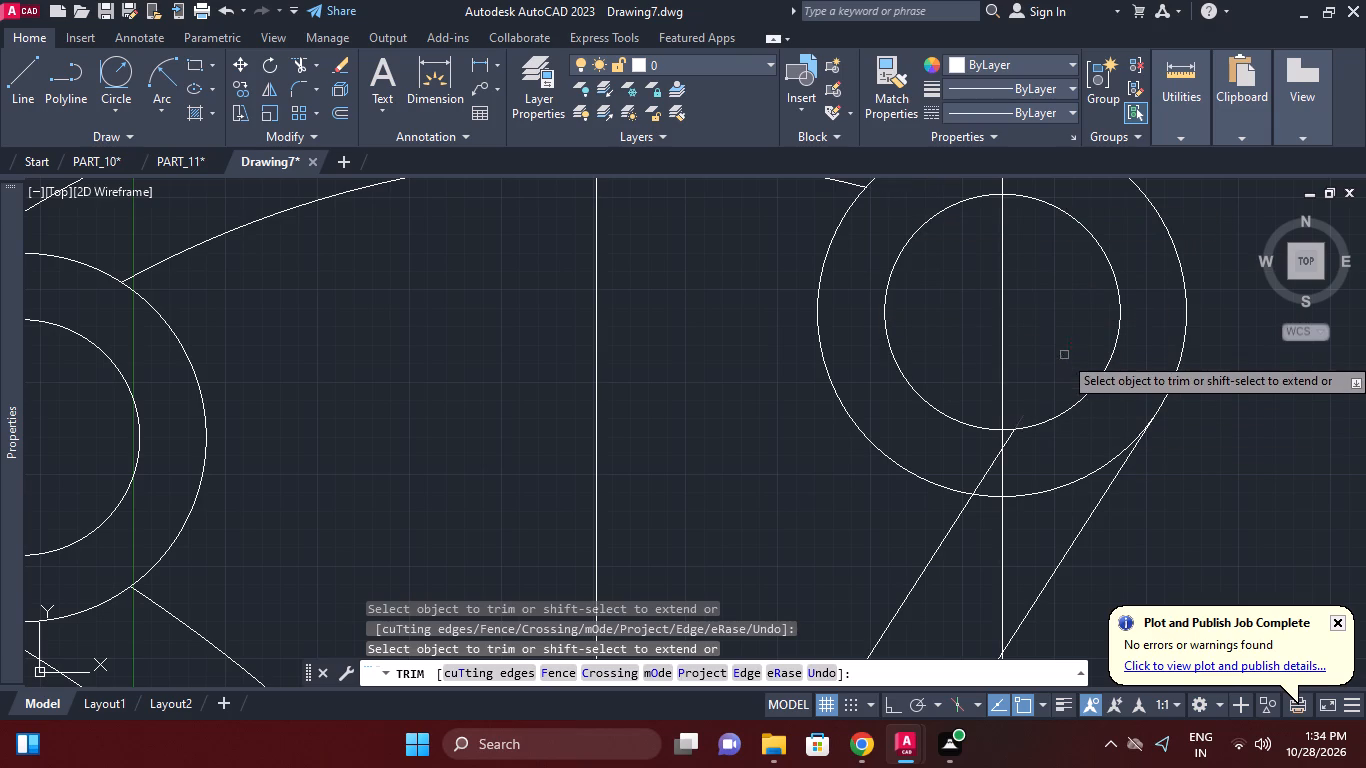
pyautogui.click(1013, 437)
pyautogui.click(992, 456)
# Trim the ends of the offset arc and offset line inside the bottom circle pair back to its outer circle.
pyautogui.scroll(-1, 1052, 447)
pyautogui.middleClick(1050, 447)
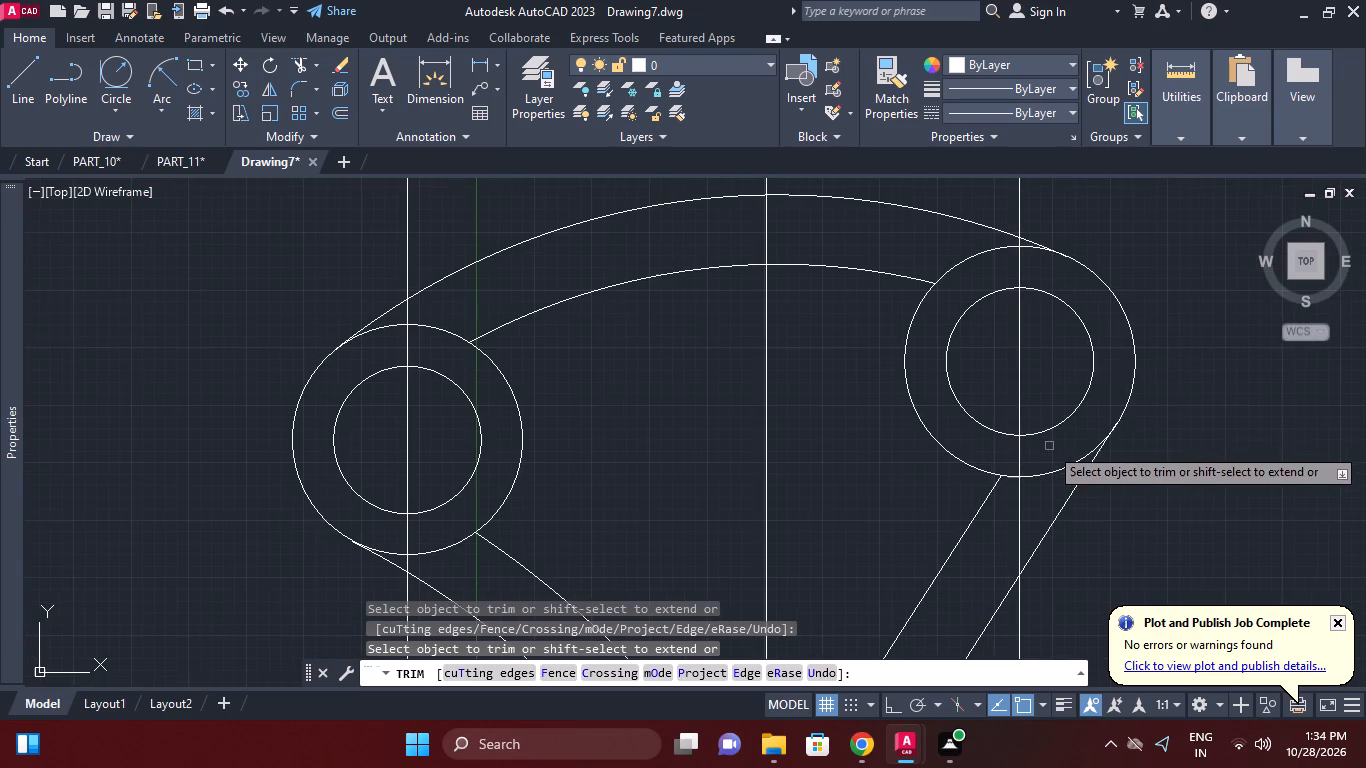
pyautogui.moveTo(1057, 317); pyautogui.dragTo(1058, 303, button='middle')
pyautogui.scroll(-1, 1058, 310)
pyautogui.moveTo(958, 516); pyautogui.dragTo(988, 398, button='middle')
pyautogui.scroll(2, 890, 475)
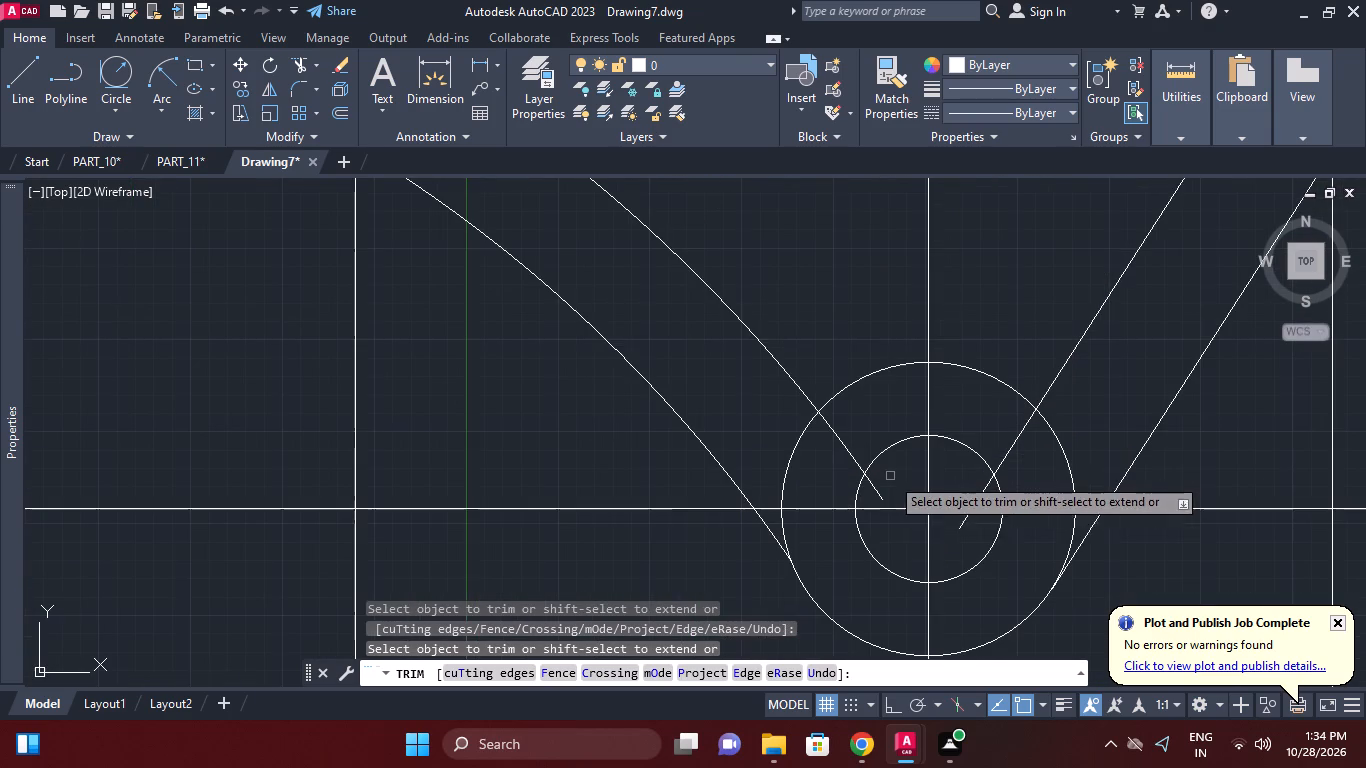
pyautogui.click(882, 493)
pyautogui.click(962, 520)
pyautogui.click(980, 495)
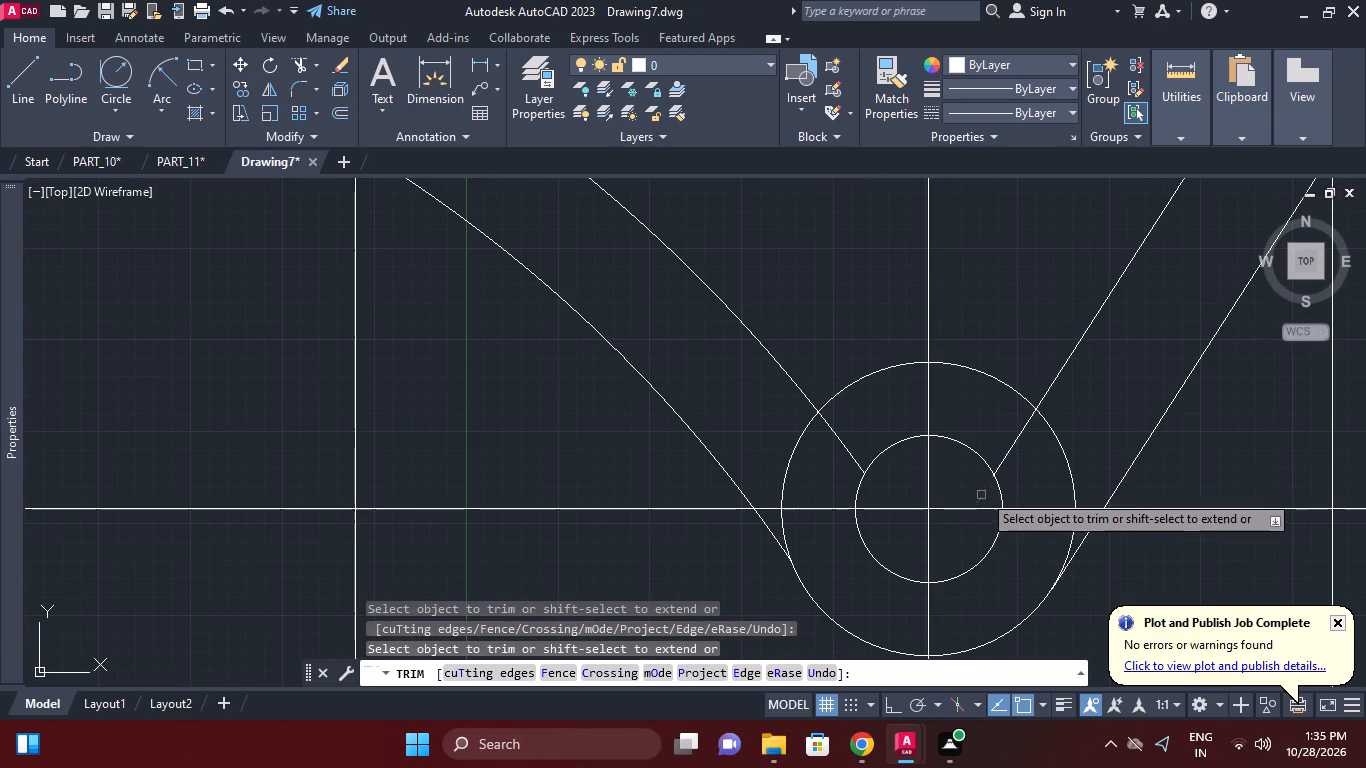
pyautogui.click(1006, 463)
pyautogui.click(857, 460)
# Trim both sides of the bottom outer circle where it crosses between the outer and inner connecting edges.
pyautogui.scroll(-1, 876, 416)
pyautogui.middleClick(879, 419)
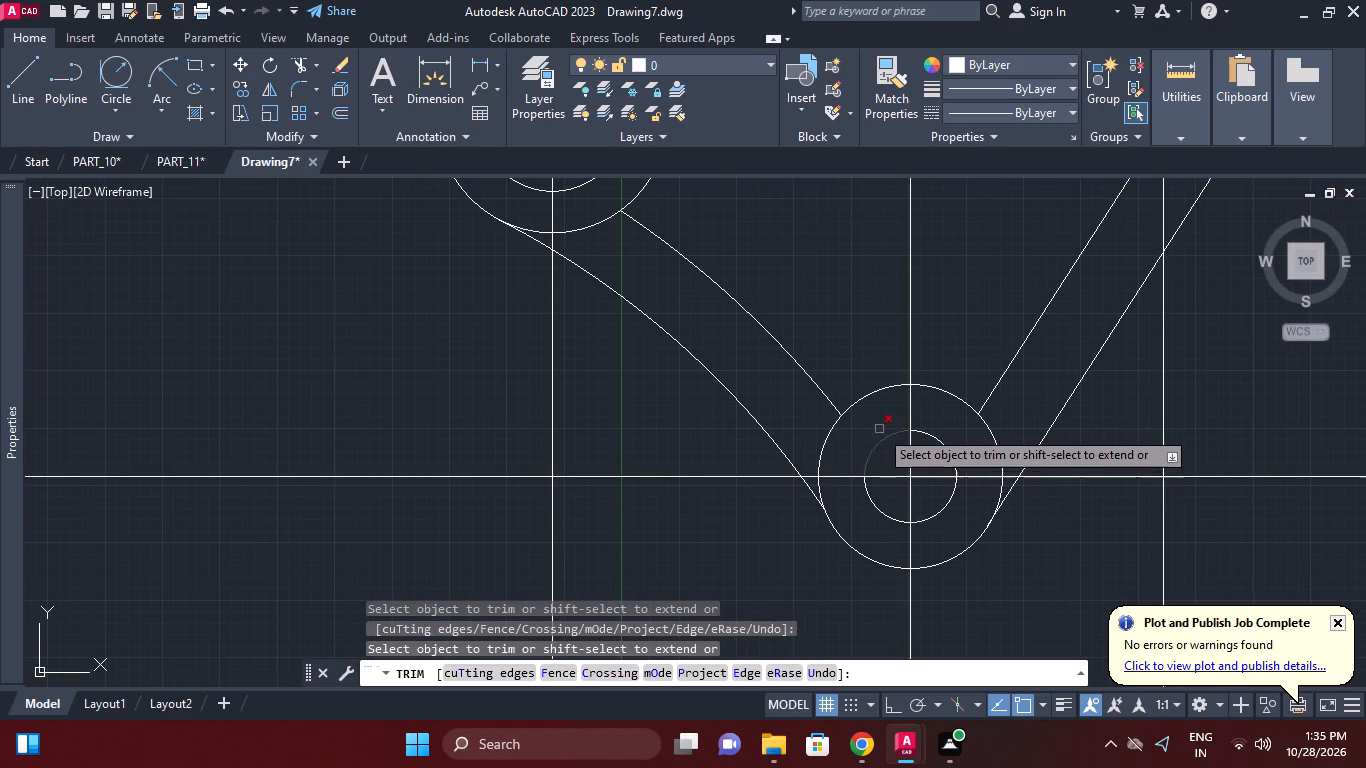
pyautogui.click(826, 448)
pyautogui.click(984, 433)
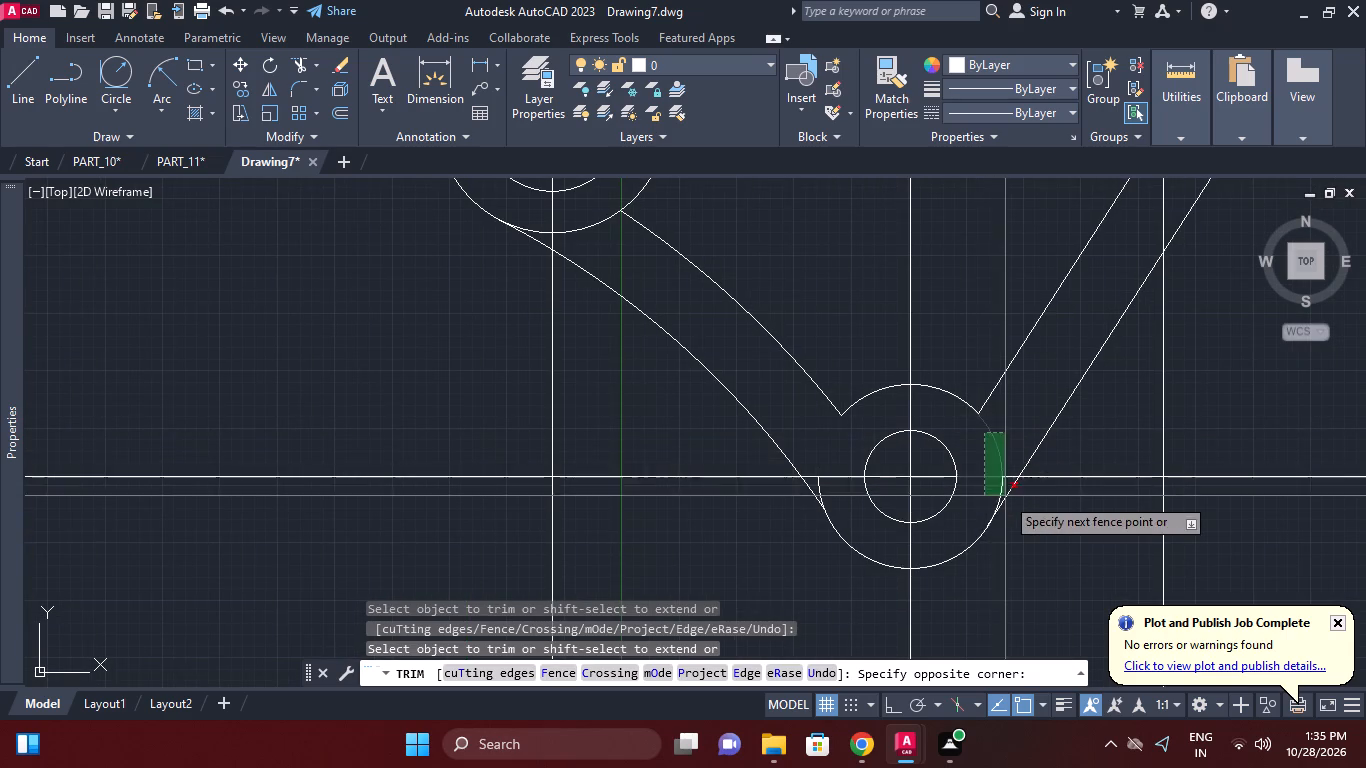
pyautogui.click(993, 443)
pyautogui.click(999, 489)
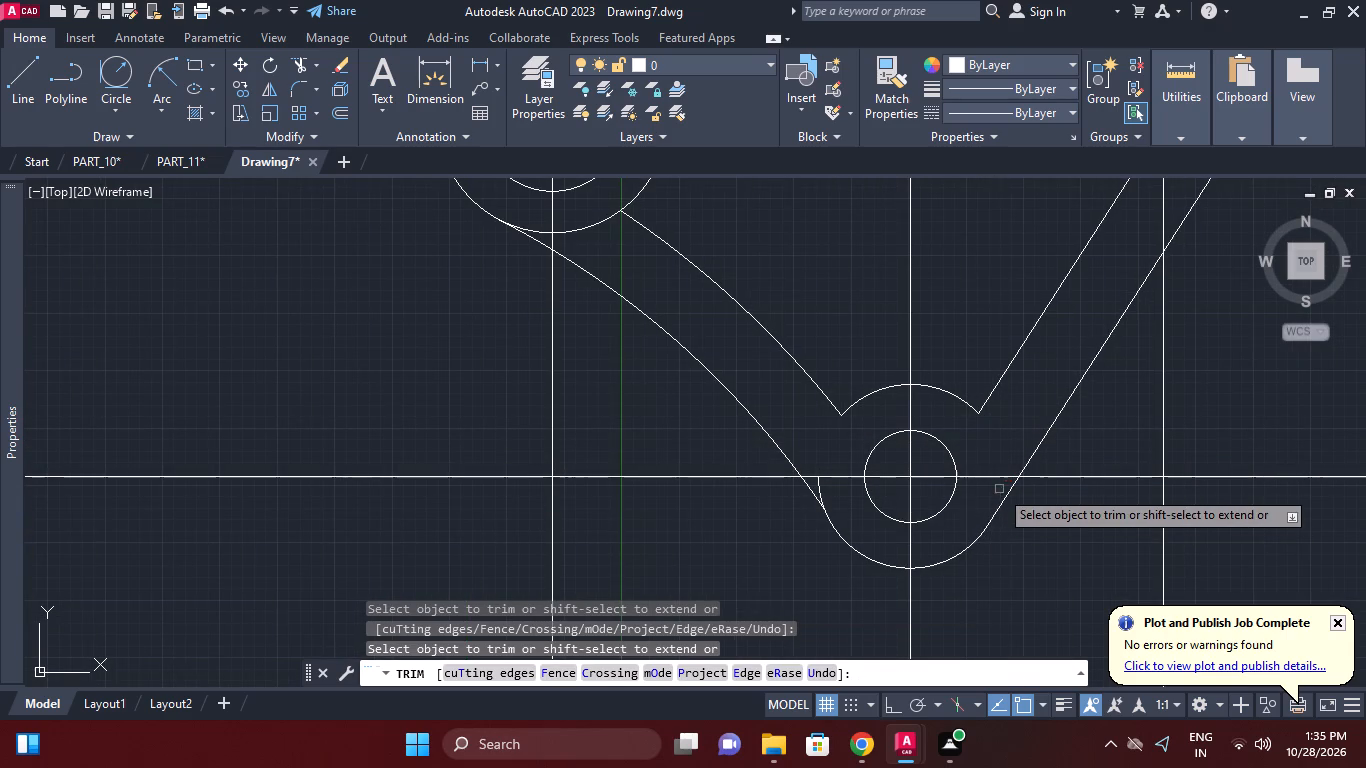
pyautogui.click(821, 488)
# Trim the lower part of the left outer circle between the outer connecting arc and its inner offset.
pyautogui.moveTo(872, 472); pyautogui.dragTo(938, 517, button='middle')
pyautogui.scroll(-1, 915, 514)
pyautogui.moveTo(866, 450); pyautogui.dragTo(910, 512, button='middle')
pyautogui.scroll(1, 685, 344)
pyautogui.middleClick(716, 329)
pyautogui.scroll(-1, 716, 329)
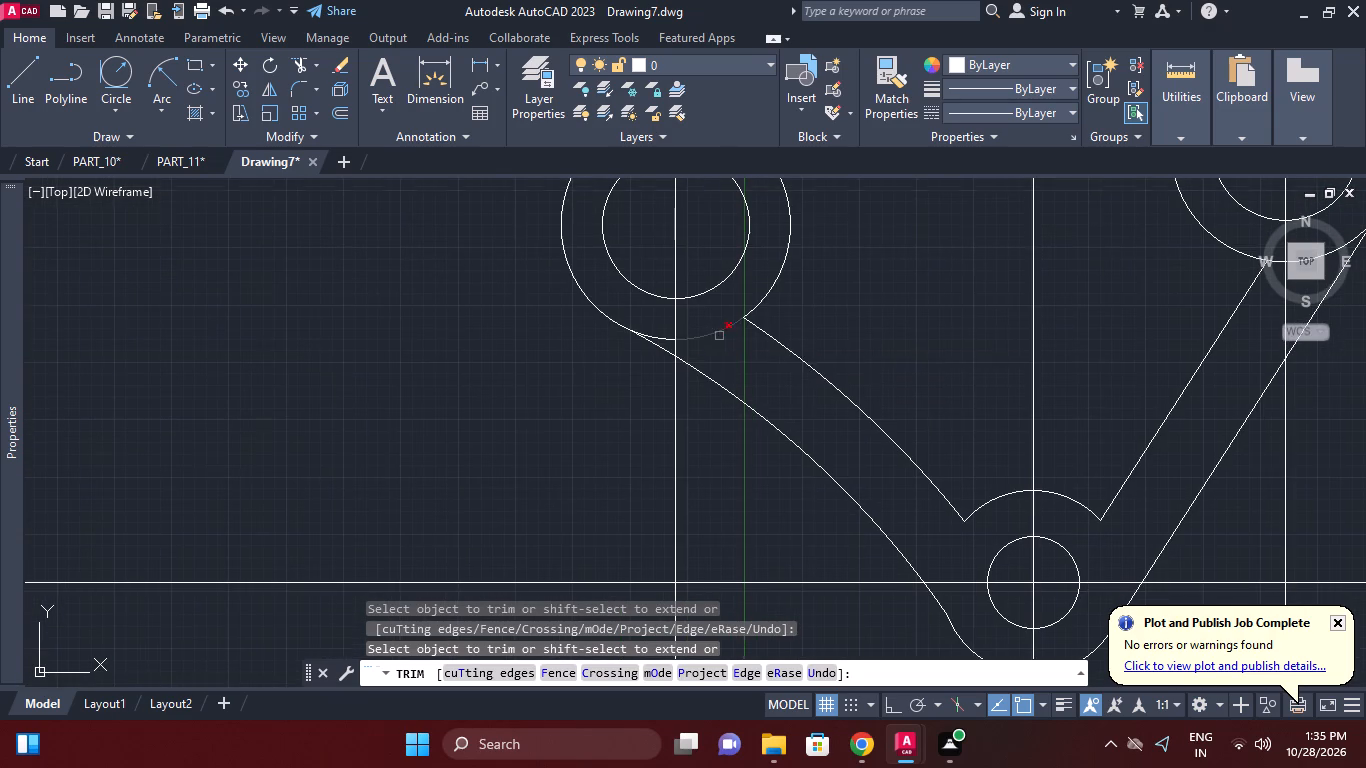
pyautogui.scroll(1, 695, 345)
pyautogui.doubleClick(646, 339)
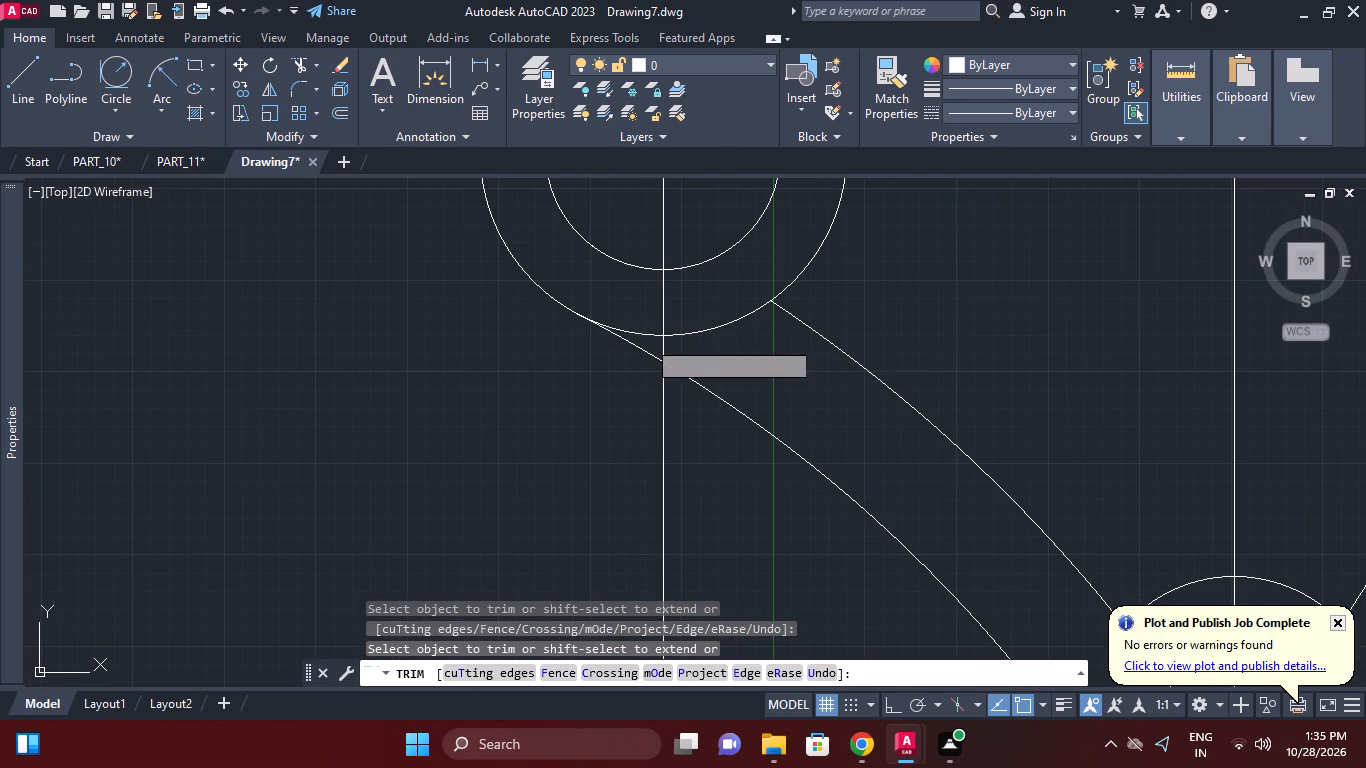
pyautogui.click(647, 333)
pyautogui.click(716, 334)
pyautogui.click(715, 317)
# Trim the upper part of the left outer circle between the large top arc and its inner offset.
pyautogui.scroll(-1, 734, 320)
pyautogui.moveTo(738, 334); pyautogui.dragTo(747, 363, button='middle')
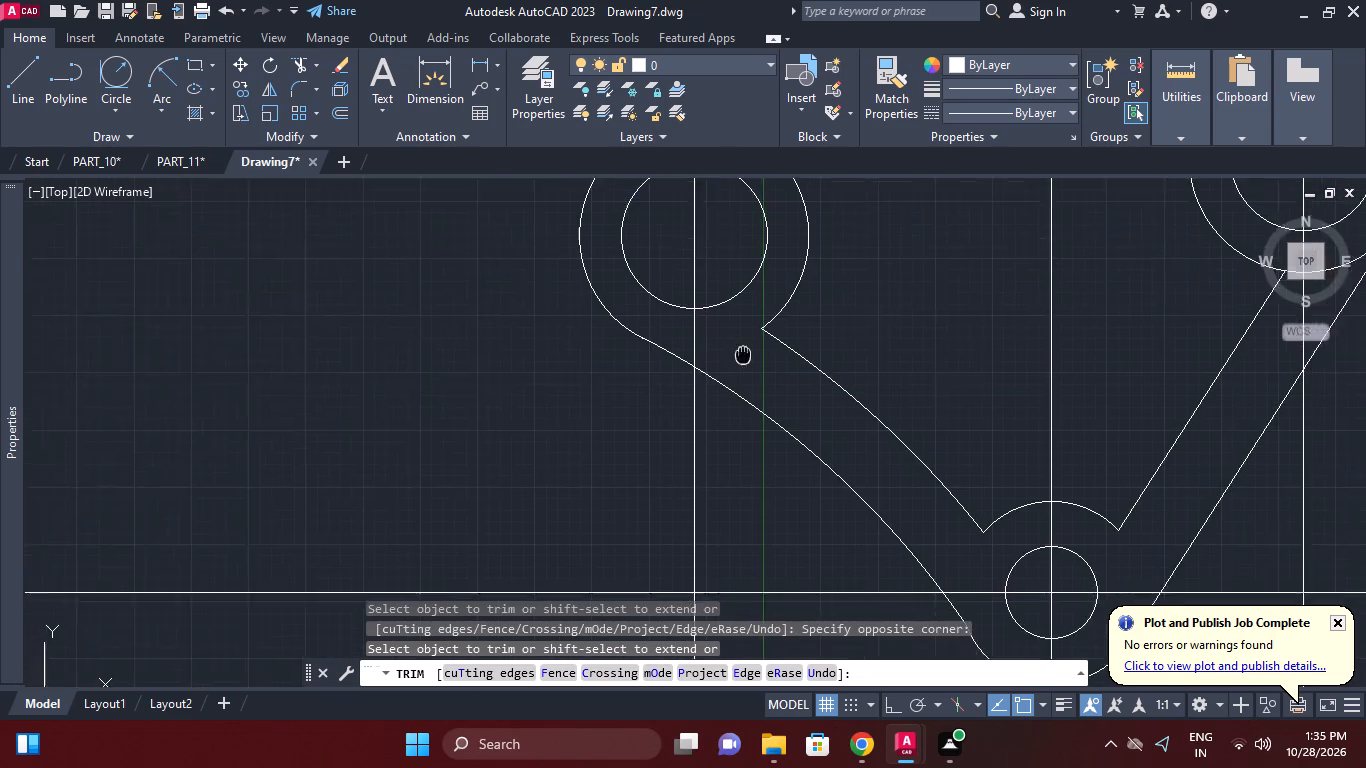
pyautogui.moveTo(747, 363); pyautogui.dragTo(751, 367, button='middle')
pyautogui.moveTo(816, 312); pyautogui.dragTo(825, 377, button='middle')
pyautogui.moveTo(861, 331); pyautogui.dragTo(861, 351, button='middle')
pyautogui.scroll(-1, 861, 331)
pyautogui.scroll(1, 830, 325)
pyautogui.click(782, 250)
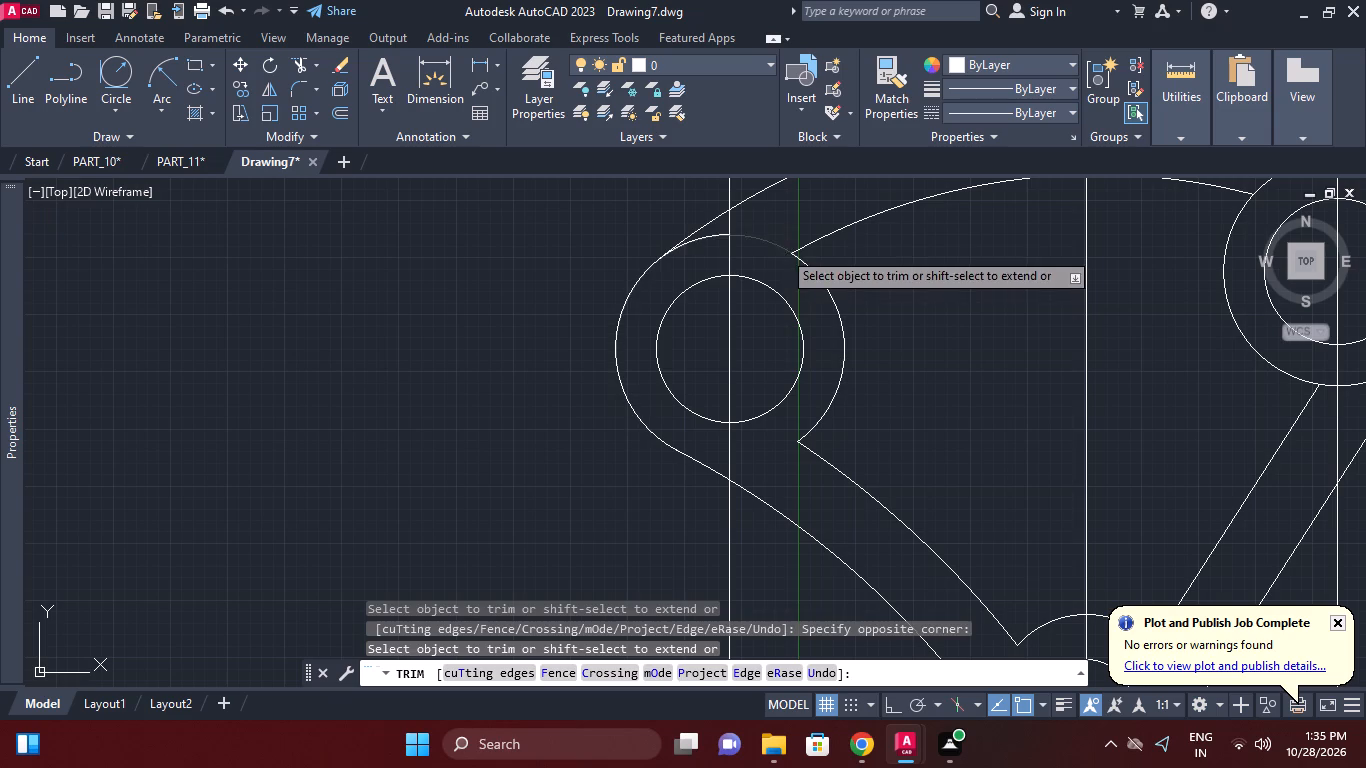
pyautogui.click(707, 234)
# Trim the upper part of the right outer circle between the large top arc and its inner offset.
pyautogui.scroll(-2, 800, 247)
pyautogui.moveTo(800, 247); pyautogui.dragTo(783, 260, button='middle')
pyautogui.moveTo(867, 292); pyautogui.dragTo(822, 314, button='middle')
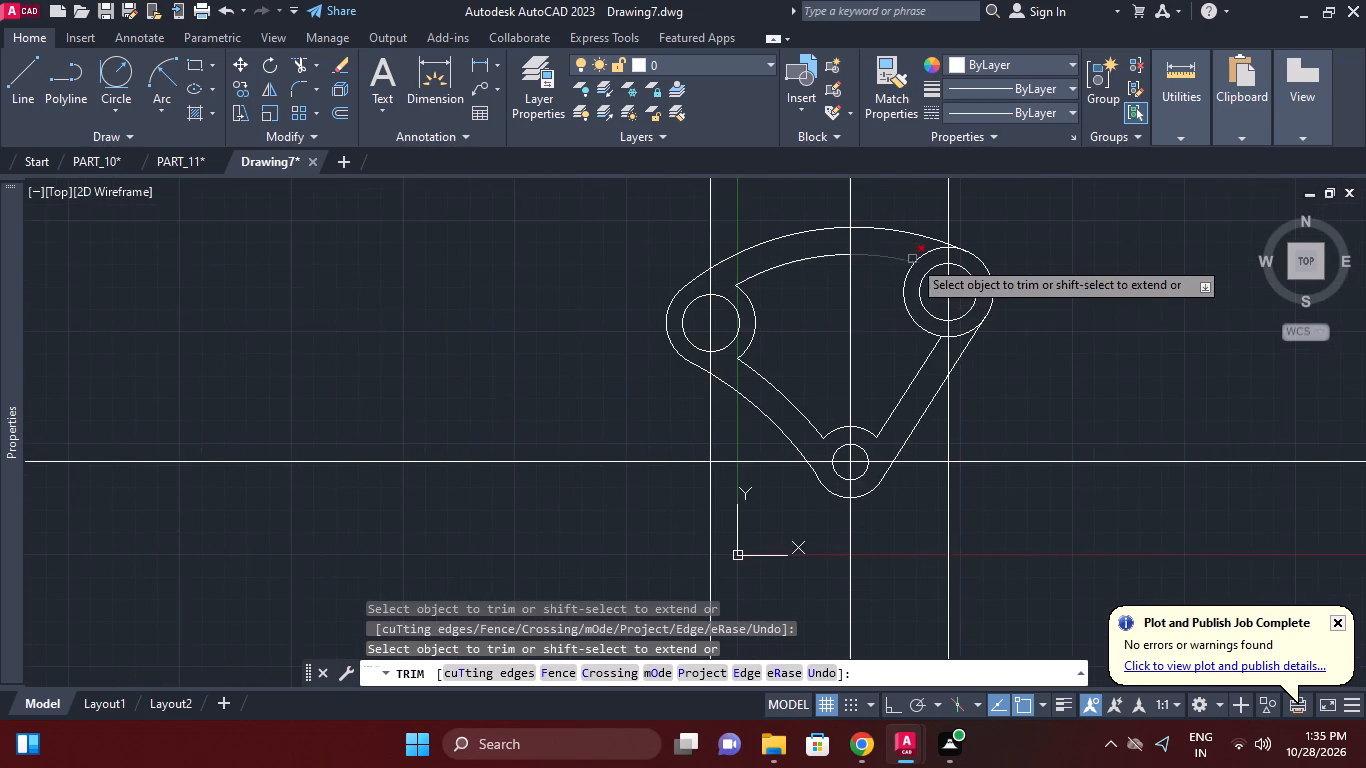
pyautogui.scroll(2, 916, 252)
pyautogui.scroll(2, 1002, 244)
pyautogui.click(1010, 232)
pyautogui.click(945, 241)
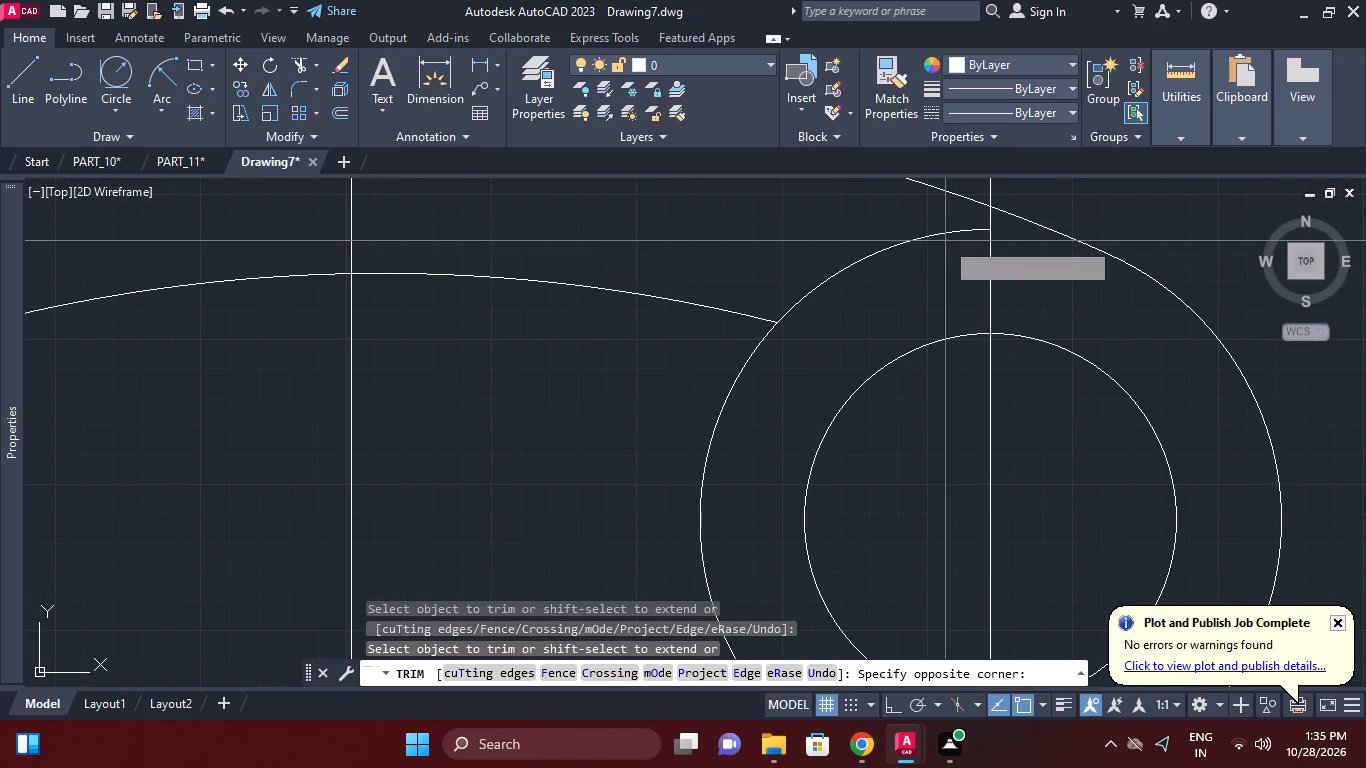
pyautogui.click(912, 235)
# Trim the lower part of the right outer circle between the outer tangent line and its inner offset line.
pyautogui.scroll(-2, 901, 236)
pyautogui.middleClick(870, 276)
pyautogui.moveTo(923, 416); pyautogui.dragTo(948, 299, button='middle')
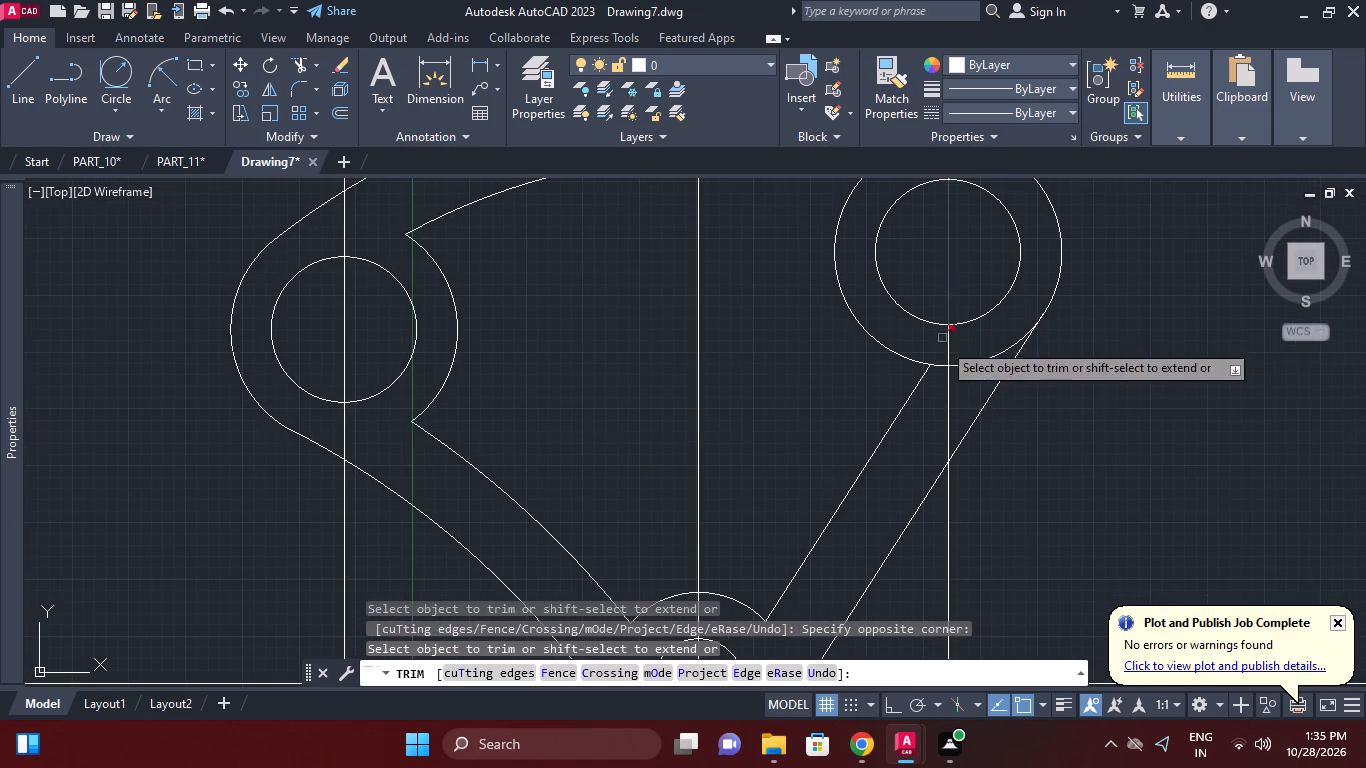
pyautogui.scroll(2, 1008, 341)
pyautogui.click(998, 359)
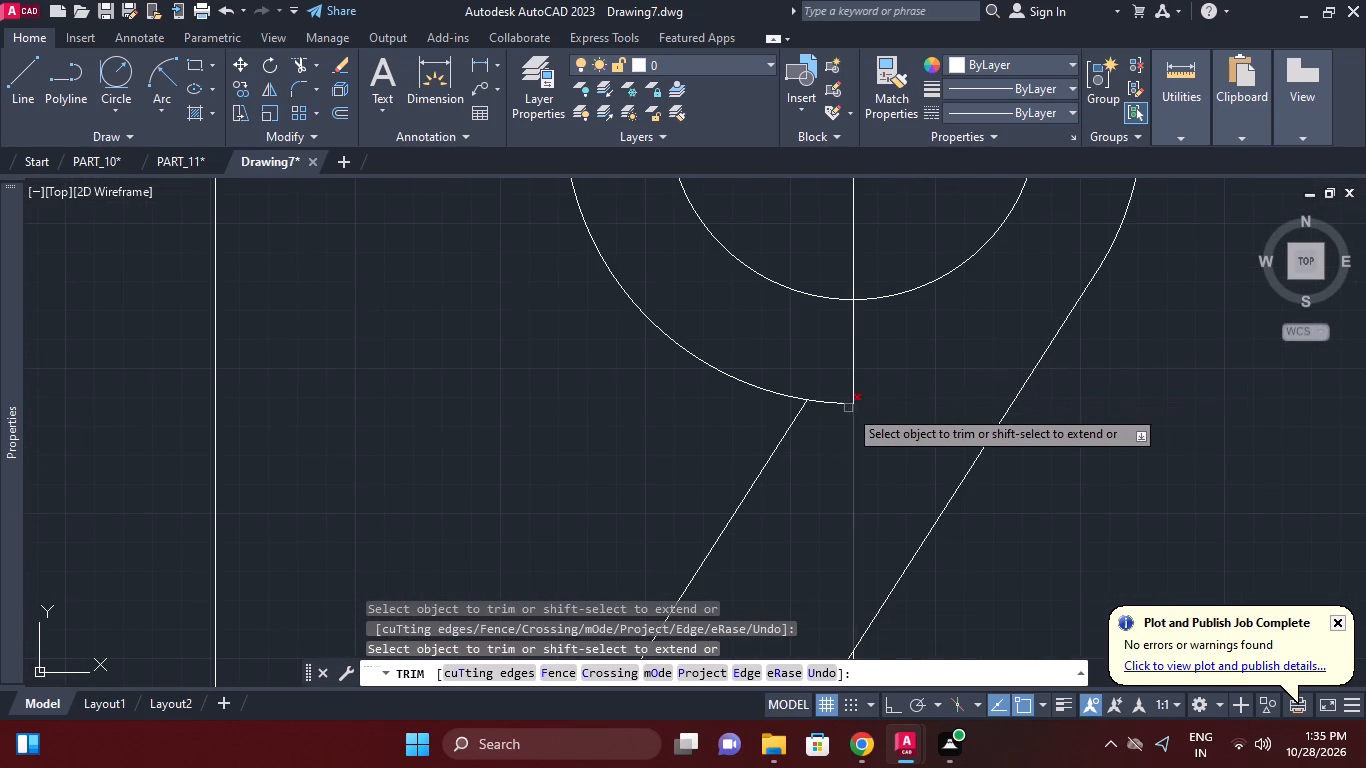
pyautogui.click(846, 408)
pyautogui.click(829, 393)
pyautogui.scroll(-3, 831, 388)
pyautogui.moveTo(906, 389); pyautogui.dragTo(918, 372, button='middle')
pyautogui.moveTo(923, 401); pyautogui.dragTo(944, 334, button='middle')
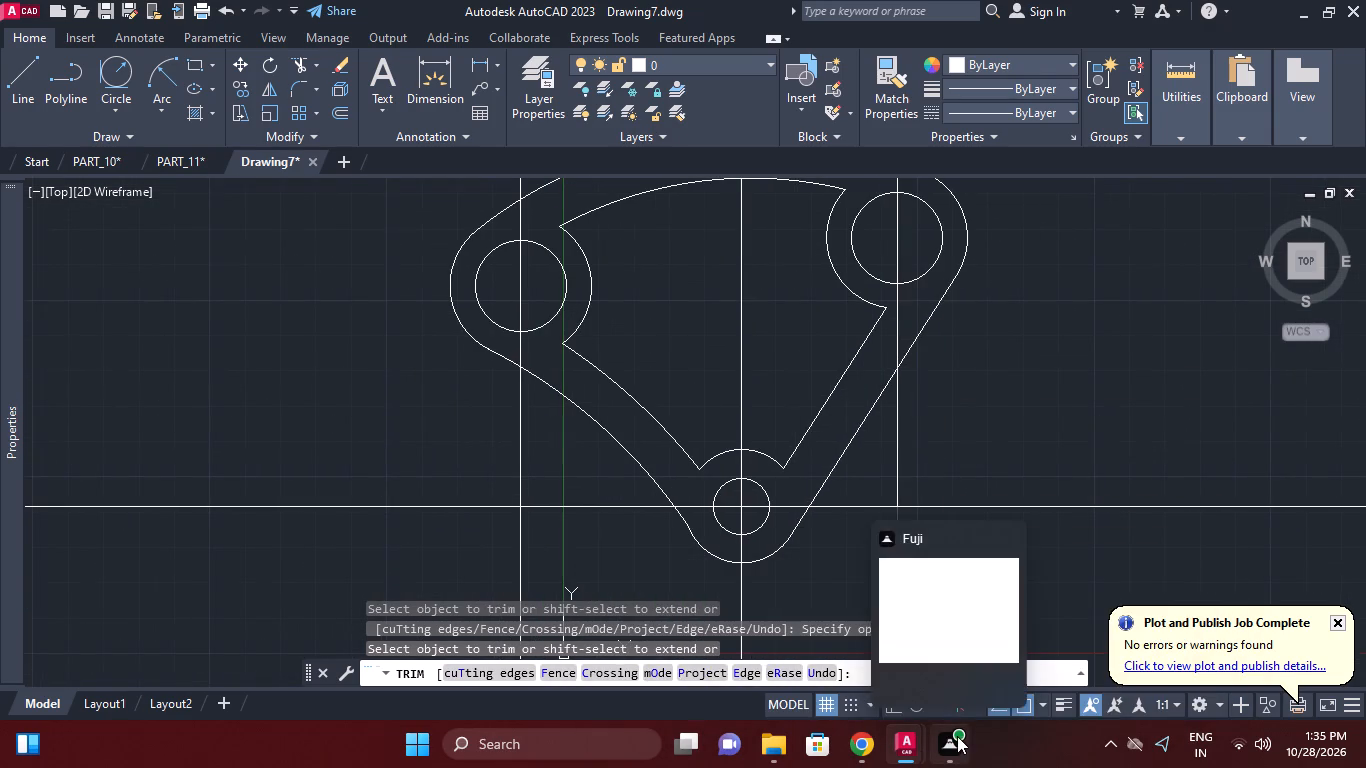
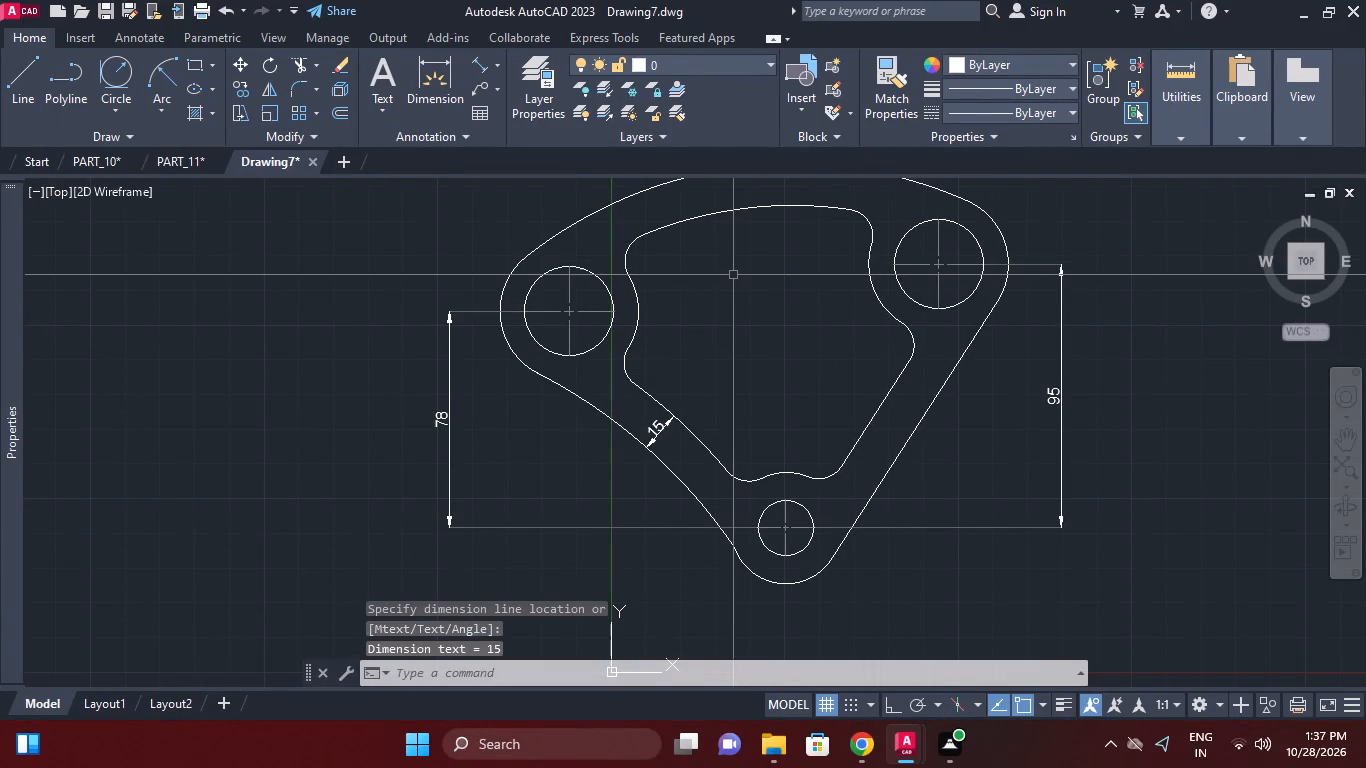
# Add a radius dimension to the large top outer arc, near its end by the left circle.
pyautogui.moveTo(733, 275); pyautogui.dragTo(731, 299, button='middle')
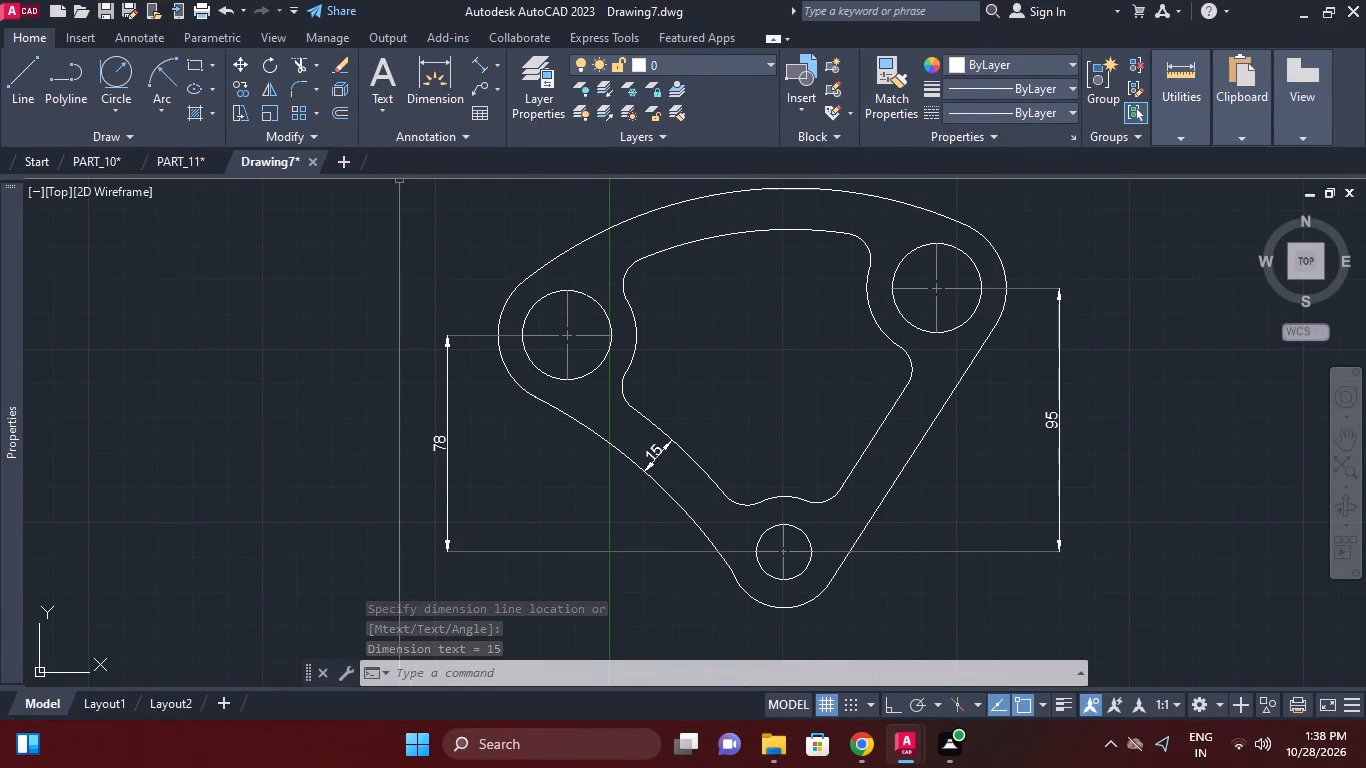
pyautogui.click(493, 61)
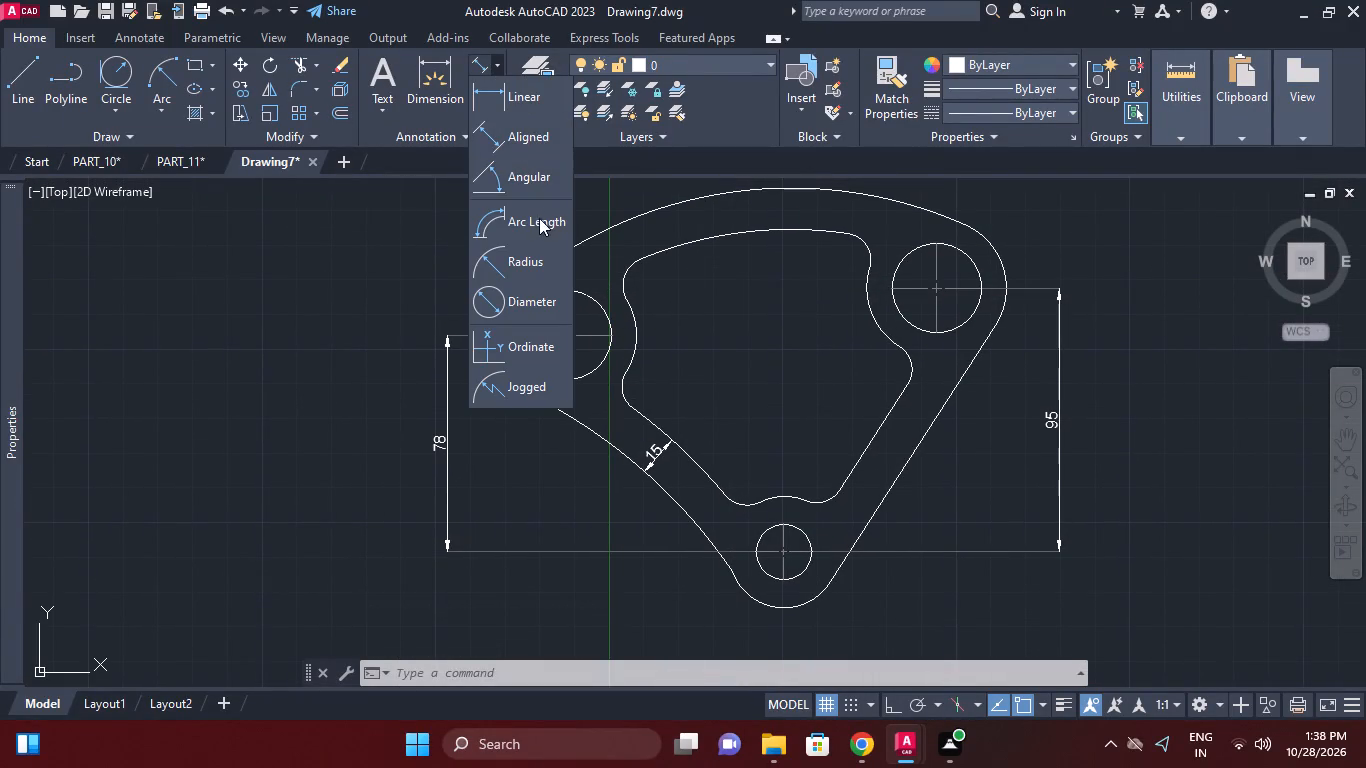
pyautogui.click(535, 250)
pyautogui.click(615, 232)
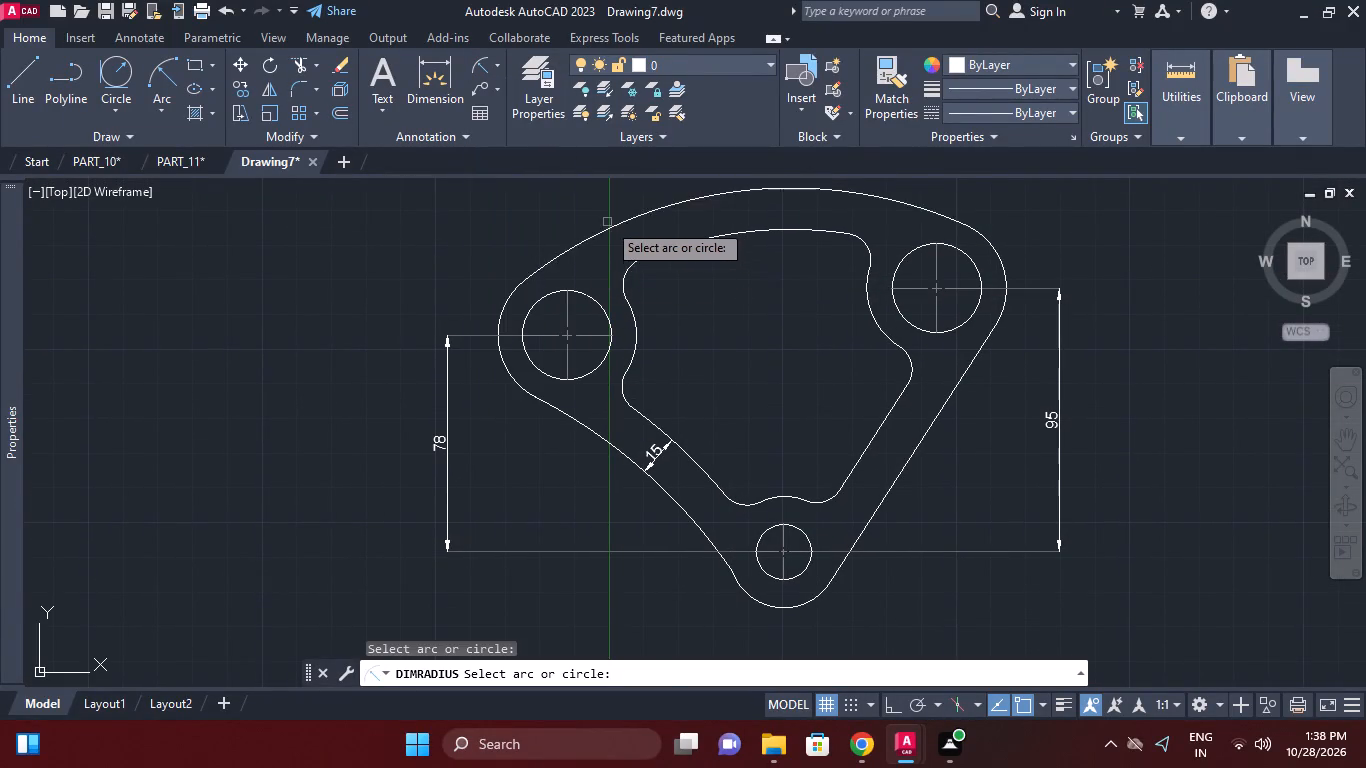
pyautogui.click(607, 227)
pyautogui.click(594, 221)
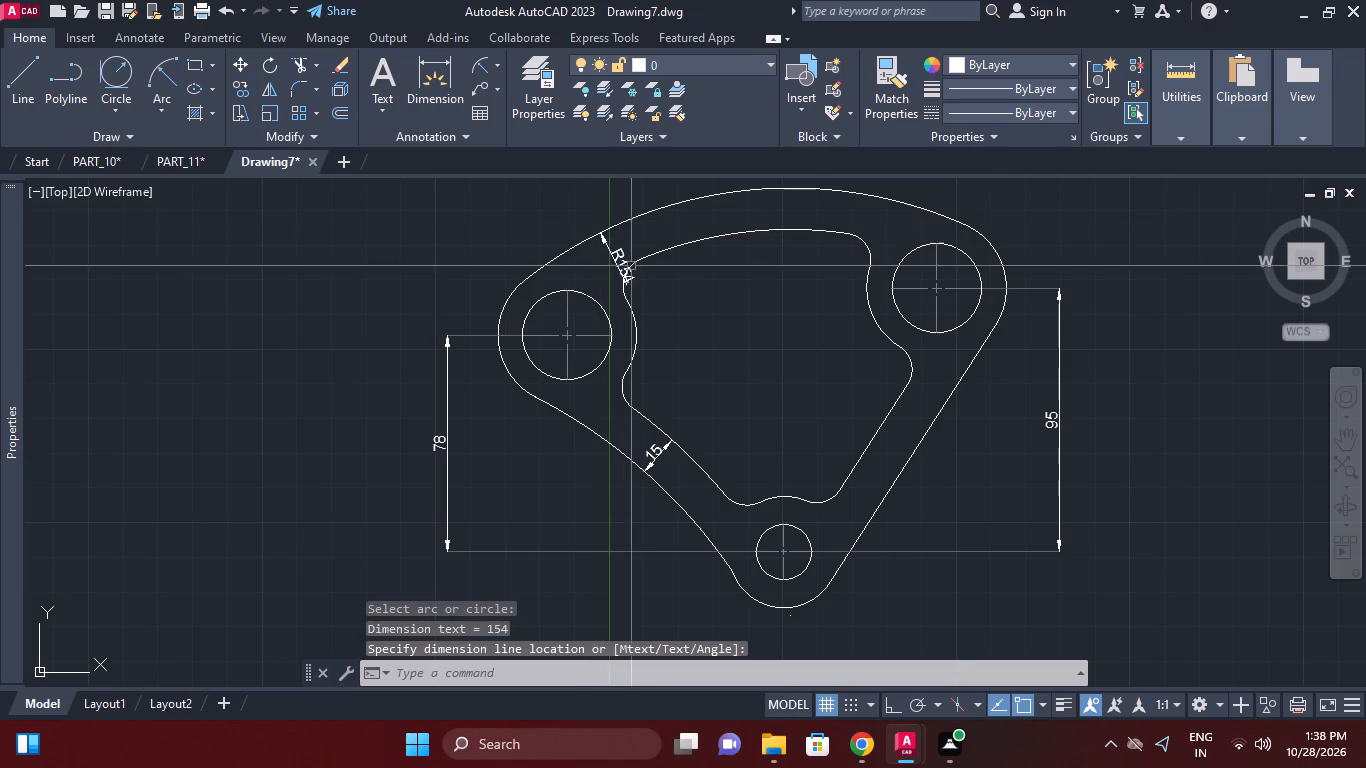
# Move the large top arc's radius dimension text outside the outline, above the left circle, and clear the selection.
pyautogui.rightClick(700, 296)
pyautogui.click(698, 269)
pyautogui.click(661, 274)
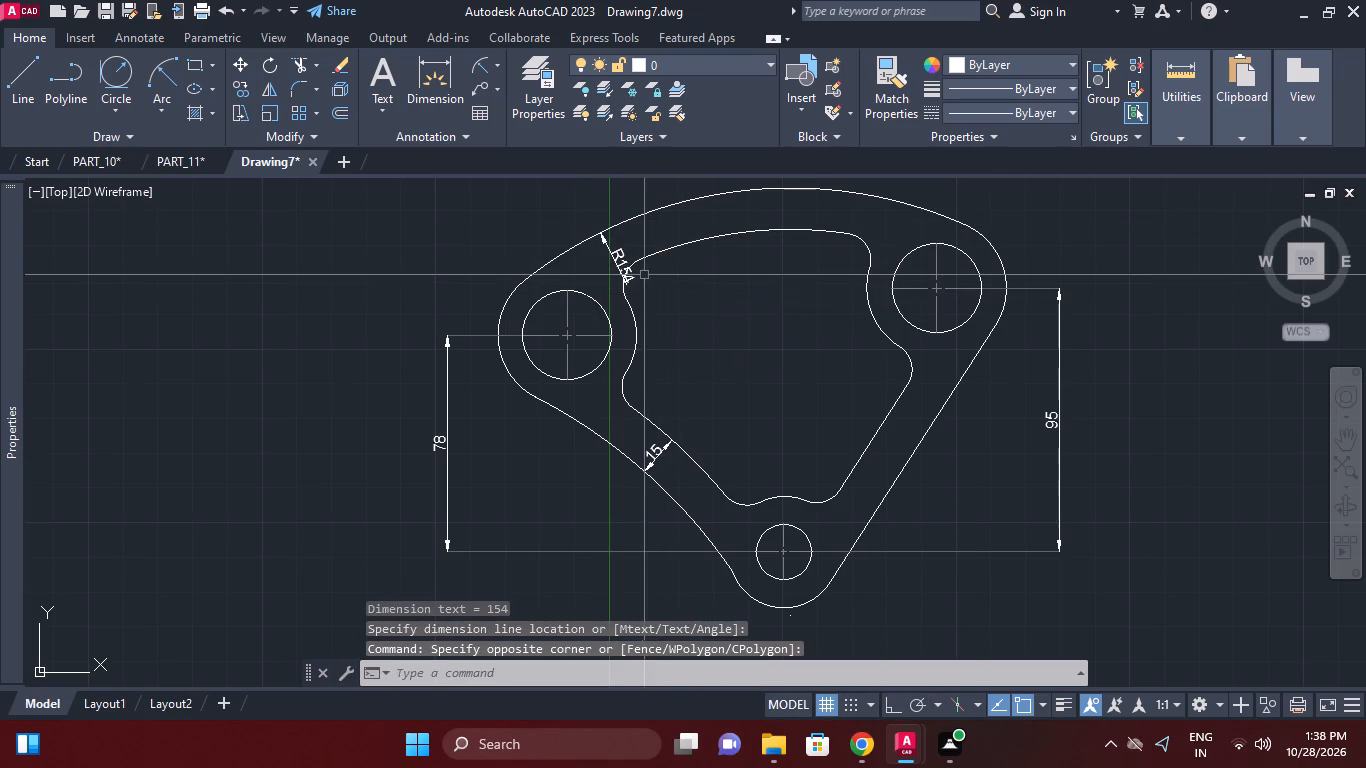
pyautogui.click(622, 265)
pyautogui.click(614, 268)
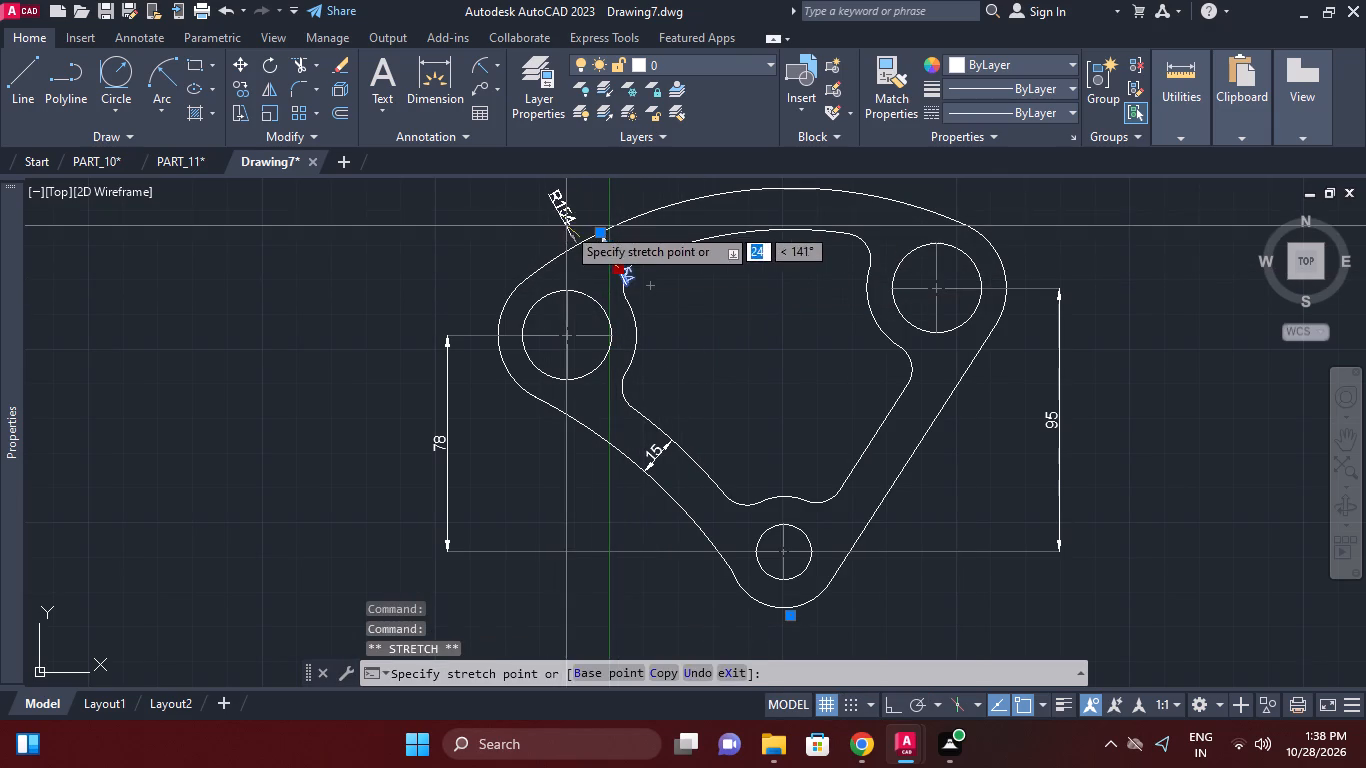
pyautogui.click(568, 223)
pyautogui.scroll(-1, 651, 236)
pyautogui.middleClick(651, 236)
pyautogui.rightClick(716, 258)
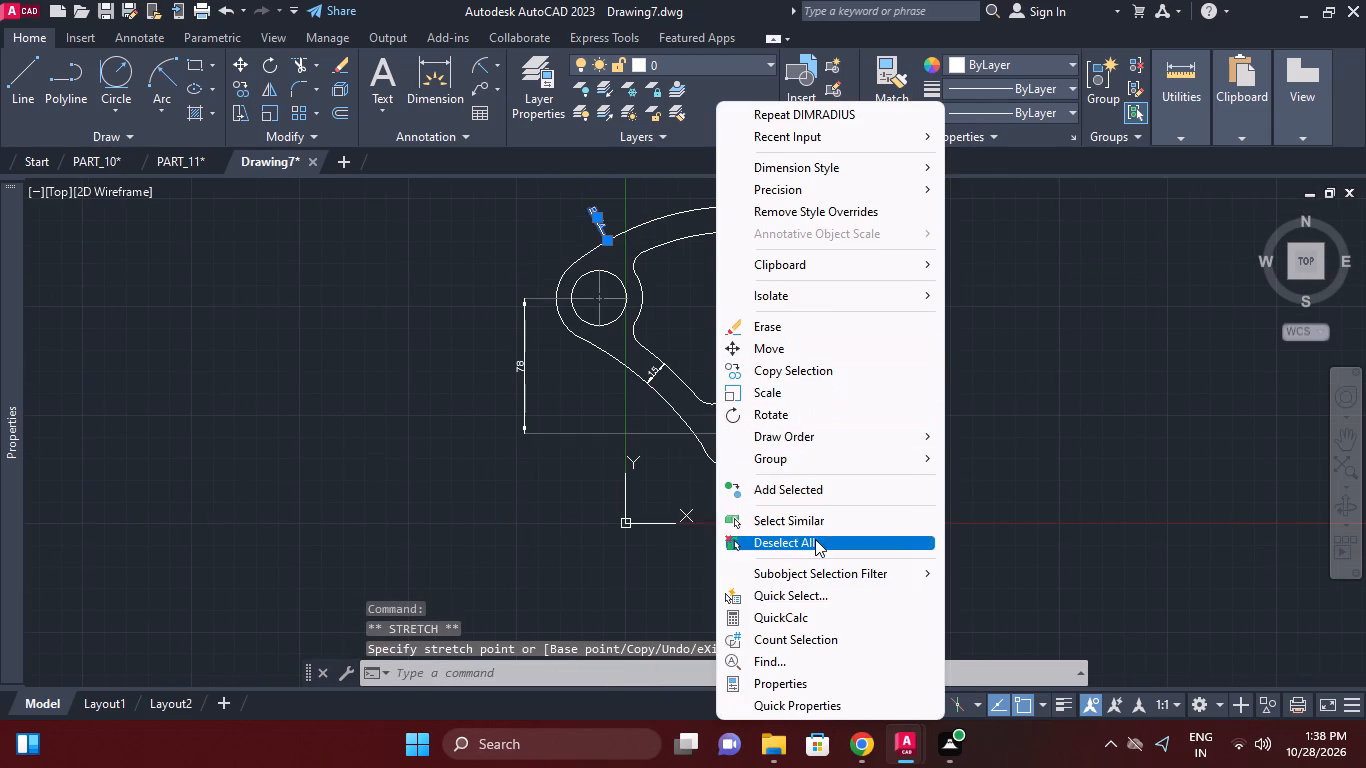
pyautogui.click(815, 539)
pyautogui.middleClick(857, 454)
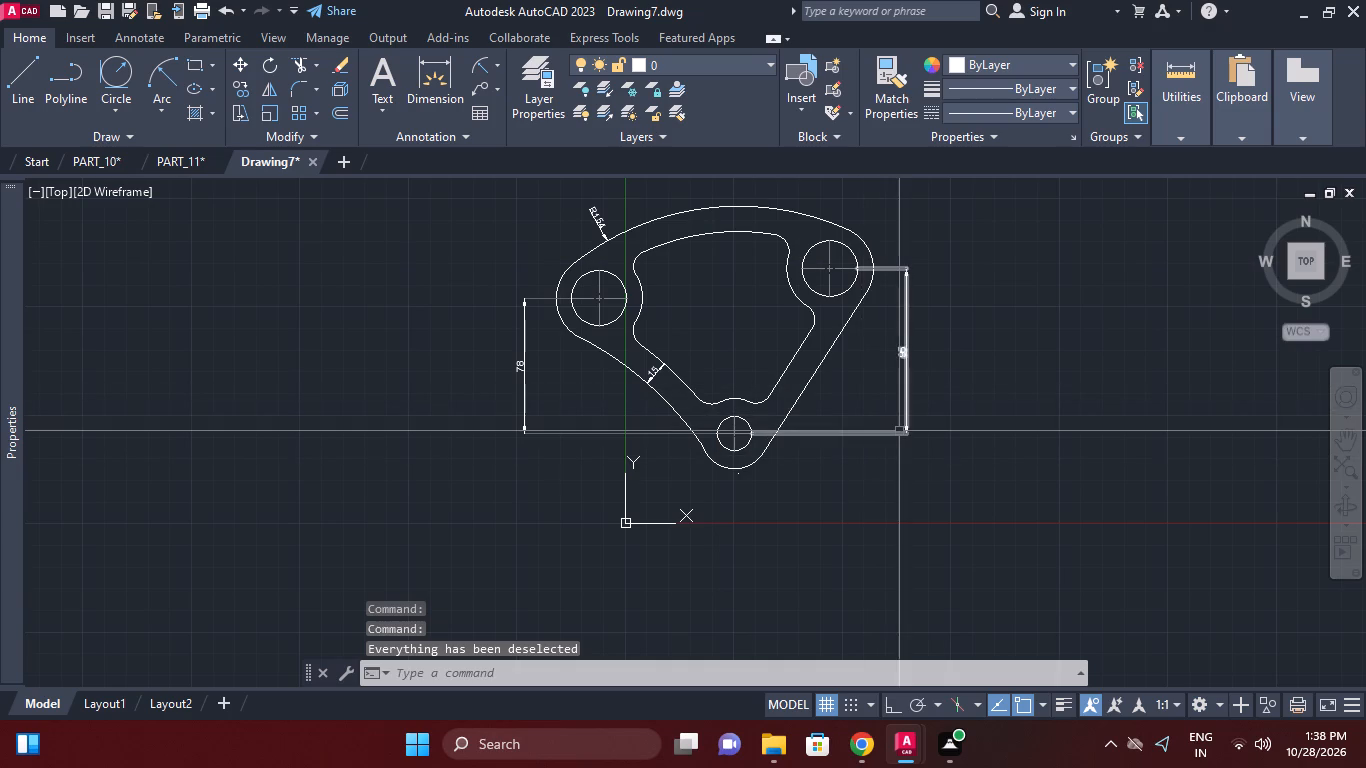
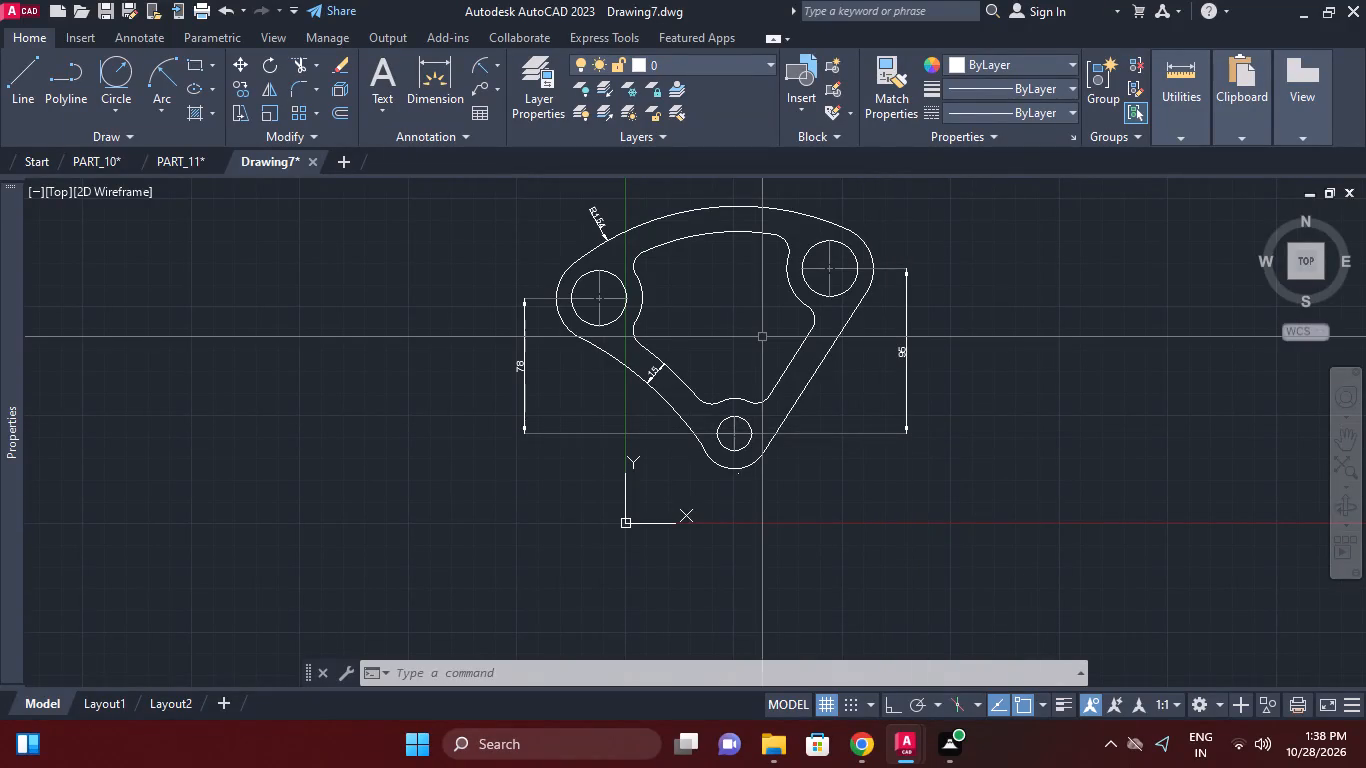
# Erase the entire finished part together with all its dimensions and centre lines.
pyautogui.moveTo(762, 332); pyautogui.dragTo(798, 382, button='middle')
pyautogui.middleClick(849, 405)
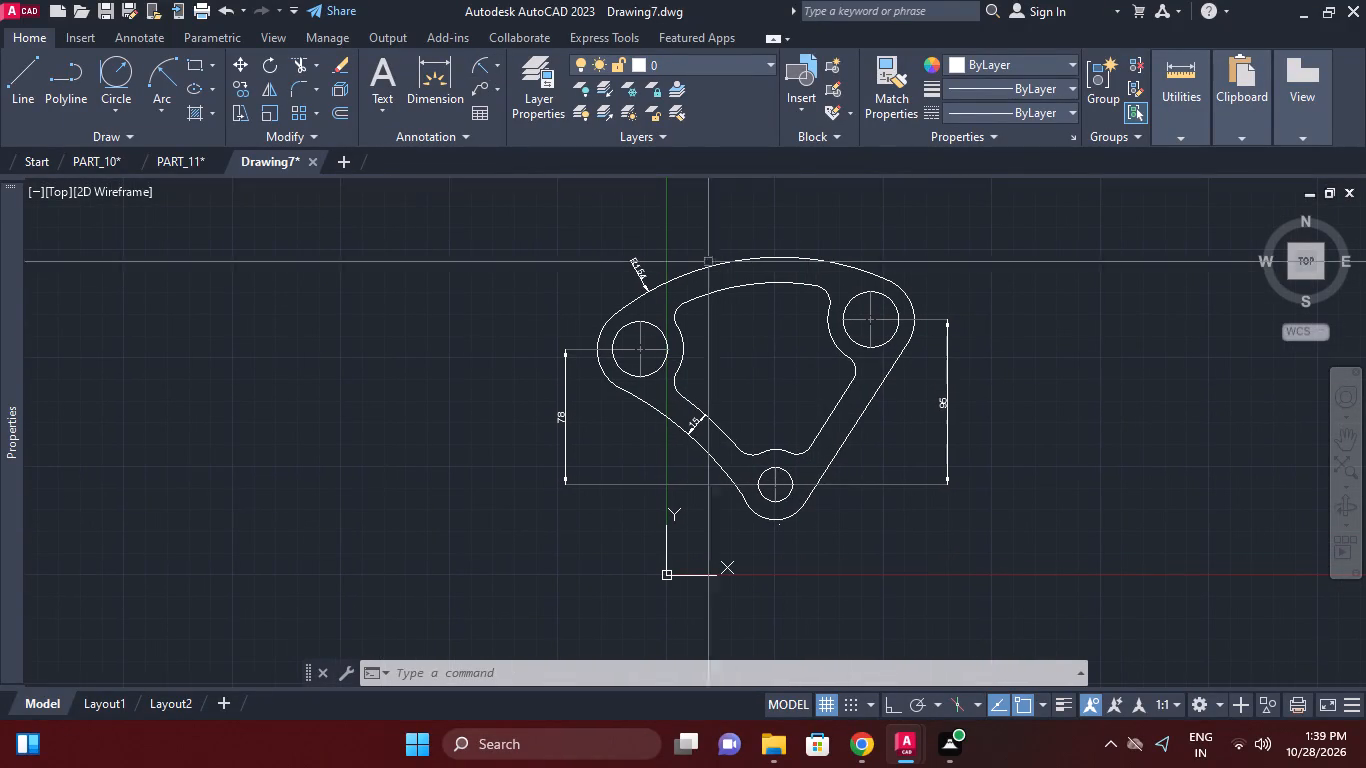
pyautogui.moveTo(834, 414); pyautogui.dragTo(730, 412, button='middle')
pyautogui.scroll(-1, 899, 447)
pyautogui.moveTo(898, 447); pyautogui.dragTo(814, 443, button='middle')
pyautogui.scroll(1, 641, 441)
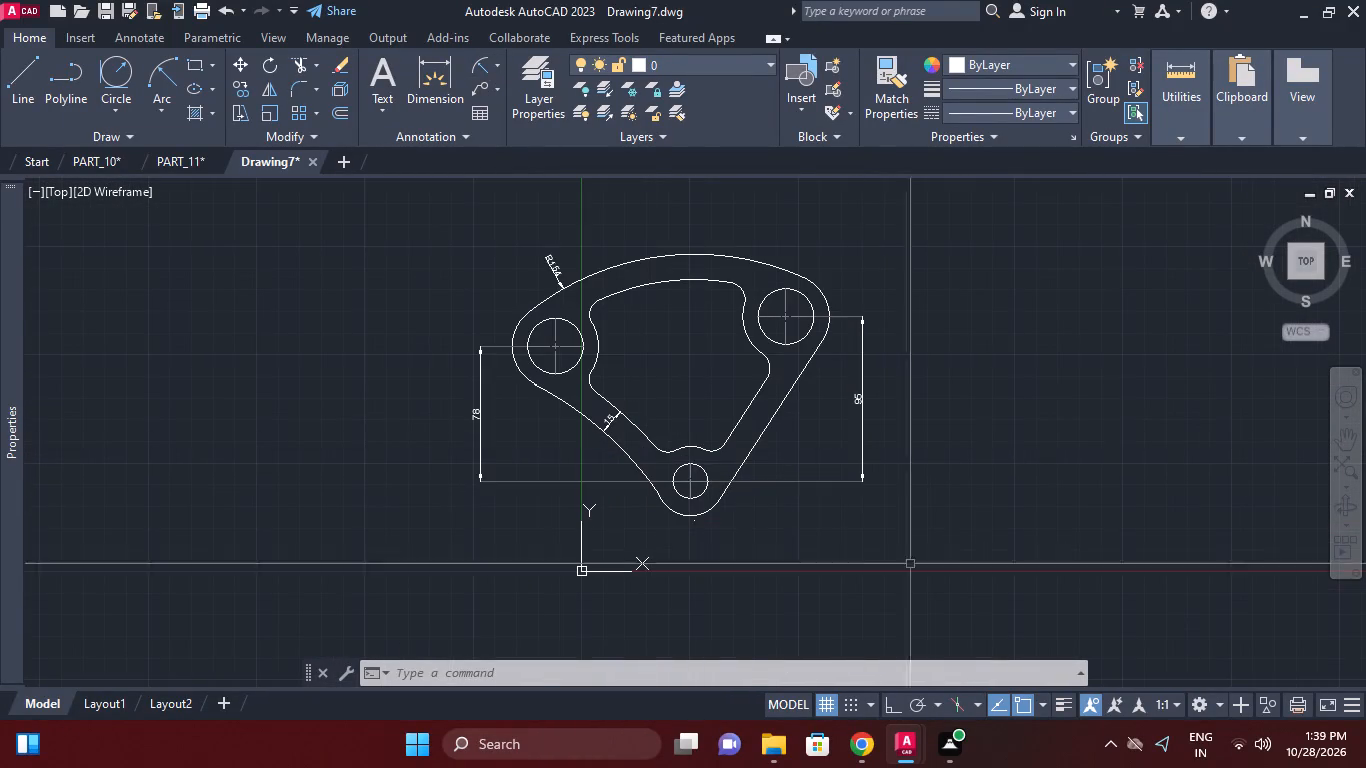
pyautogui.moveTo(949, 580); pyautogui.dragTo(936, 566)
pyautogui.click(333, 222)
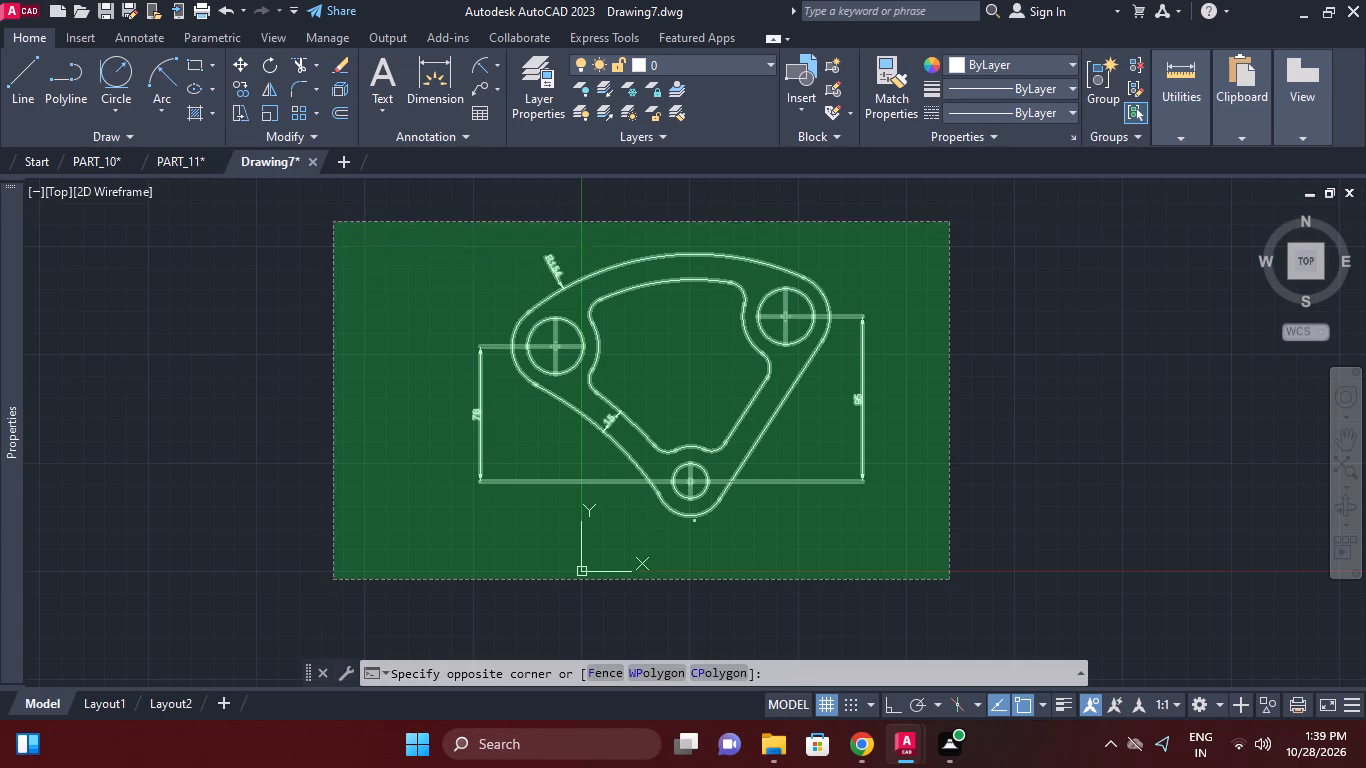
pyautogui.press('e')
pyautogui.press('space')
# Draw two concentric circles with radii of 10 and 20 in the empty drawing area, up and right of the origin.
pyautogui.moveTo(644, 394); pyautogui.dragTo(615, 394, button='middle')
pyautogui.write('c')
pyautogui.press('space')
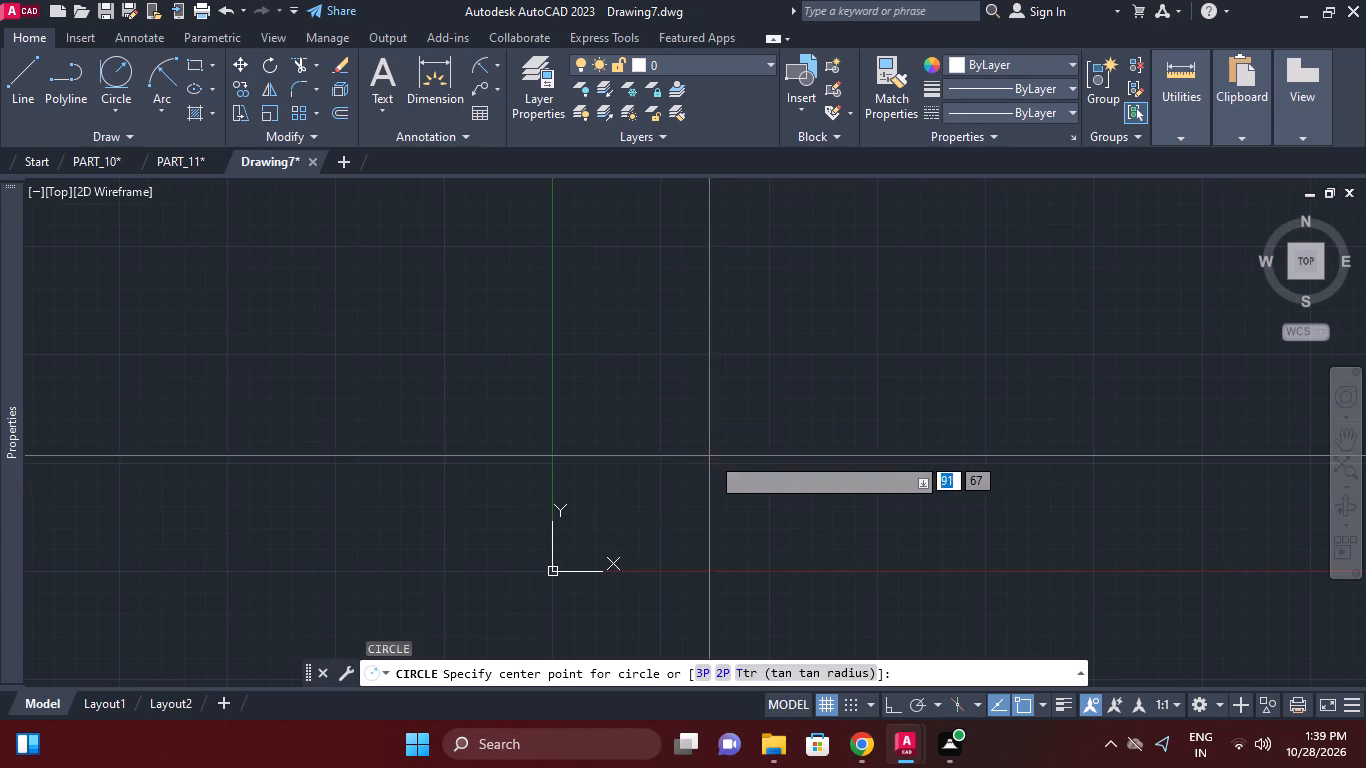
pyautogui.click(712, 425)
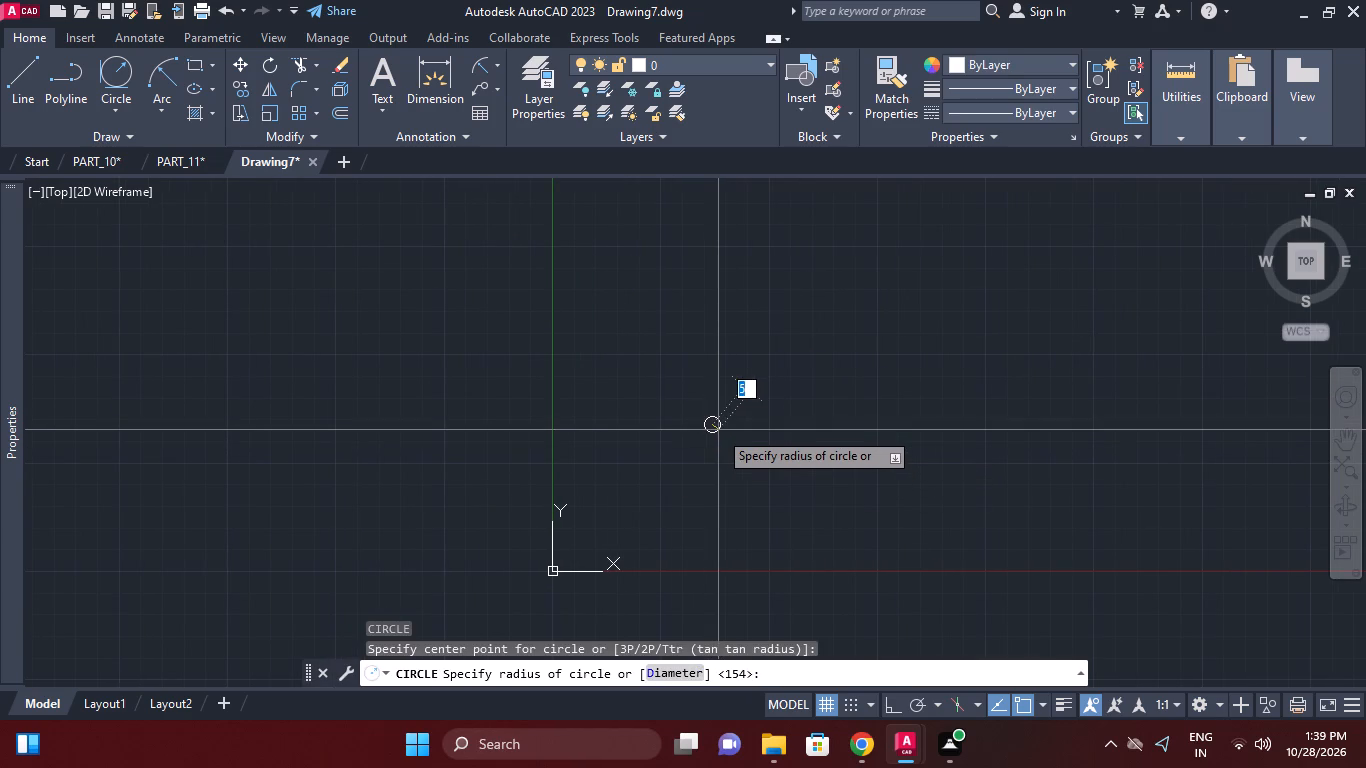
pyautogui.press('1')
pyautogui.press('0')
pyautogui.press('Return')
pyautogui.press('Return')
pyautogui.scroll(1, 714, 414)
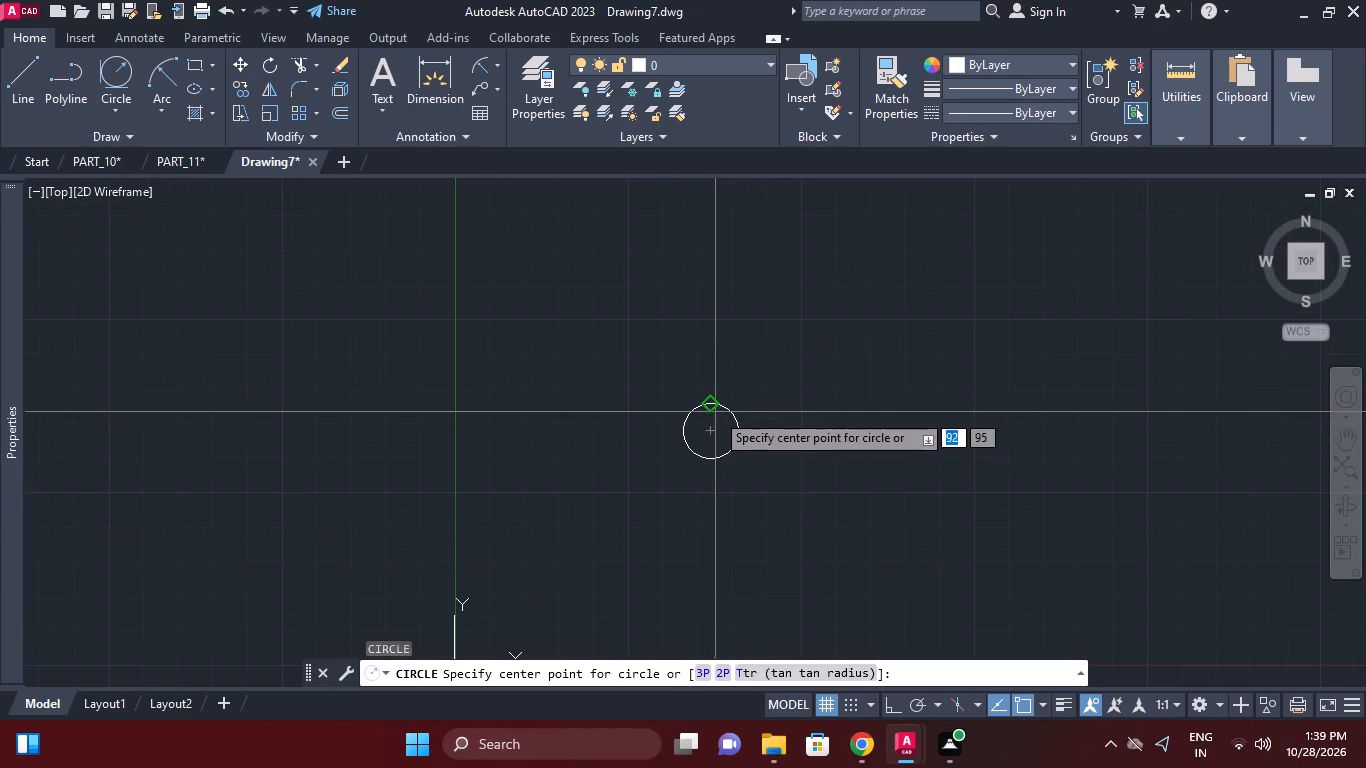
pyautogui.click(711, 435)
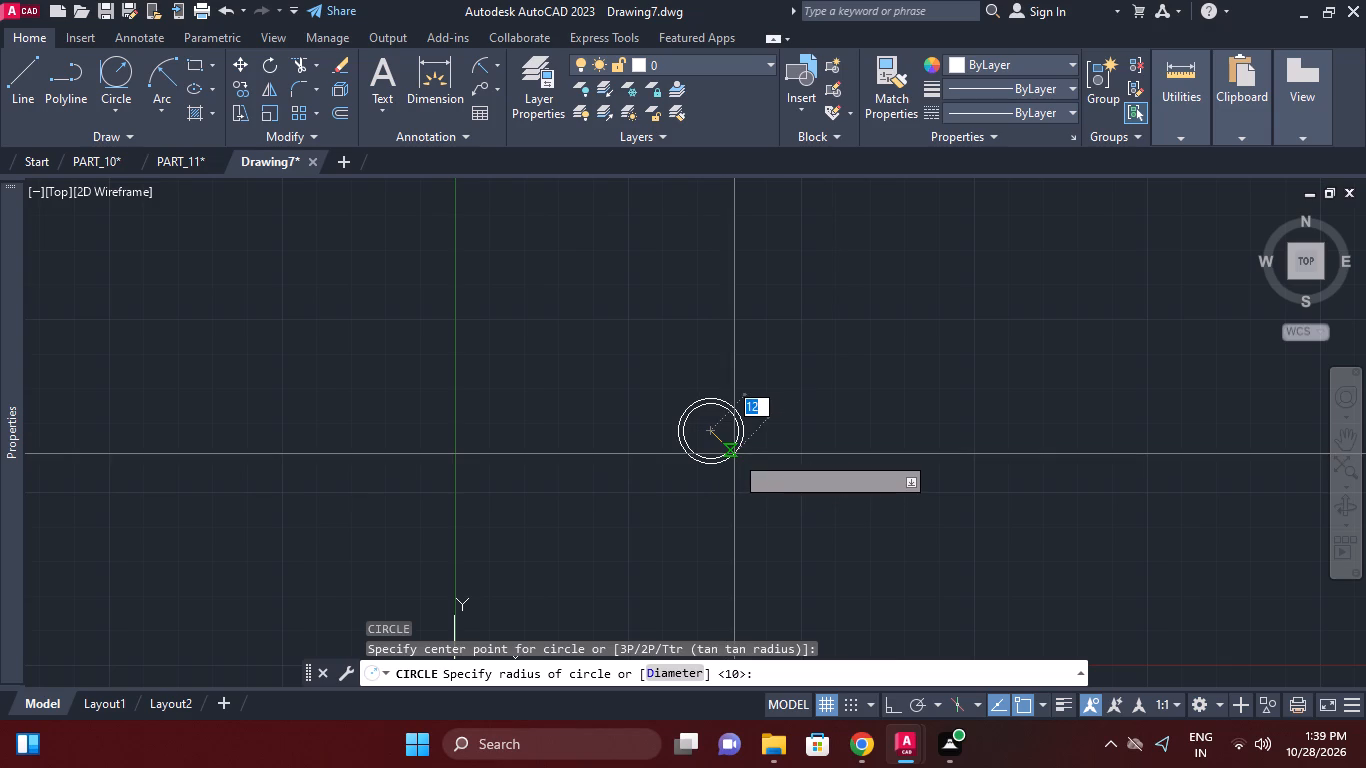
pyautogui.write('20')
pyautogui.press('Return')
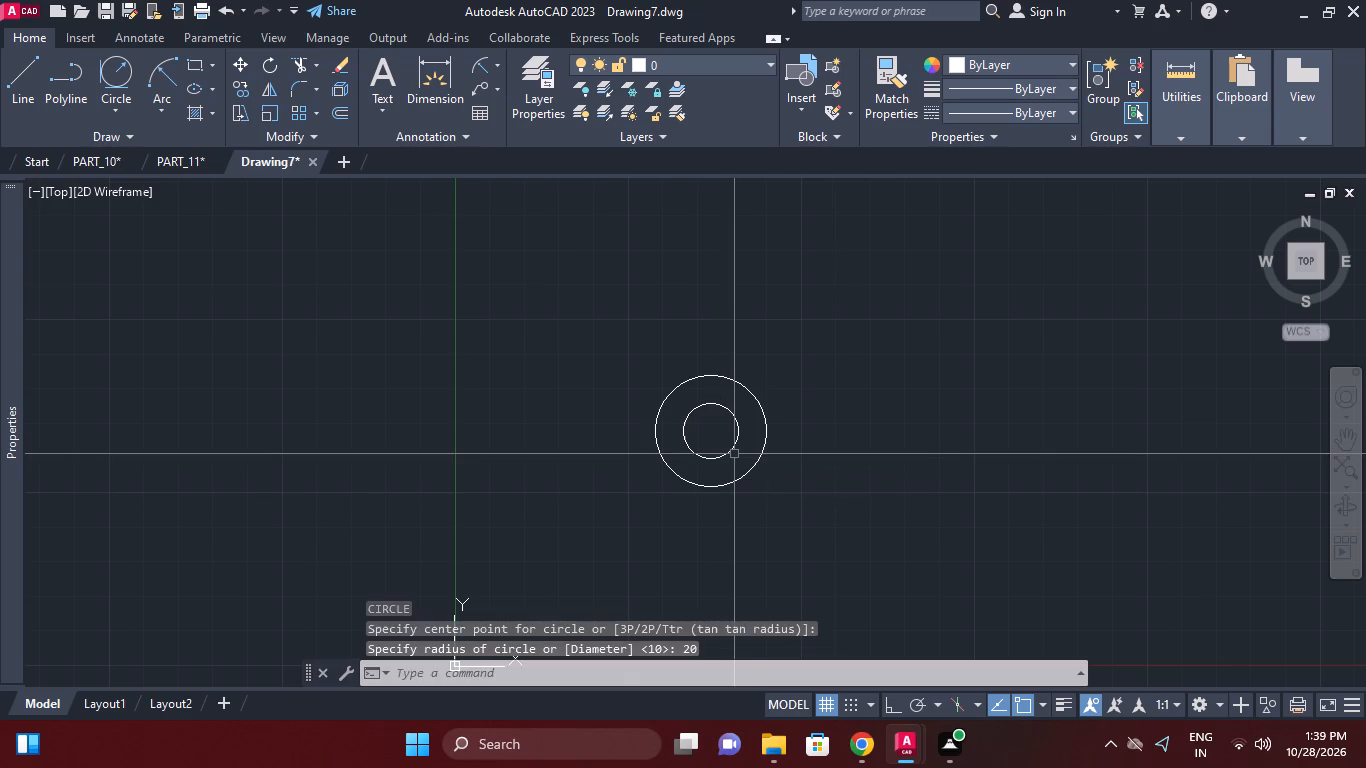
# Draw a horizontal and a vertical construction line through the centre of the concentric circles.
pyautogui.write('xl')
pyautogui.press('space')
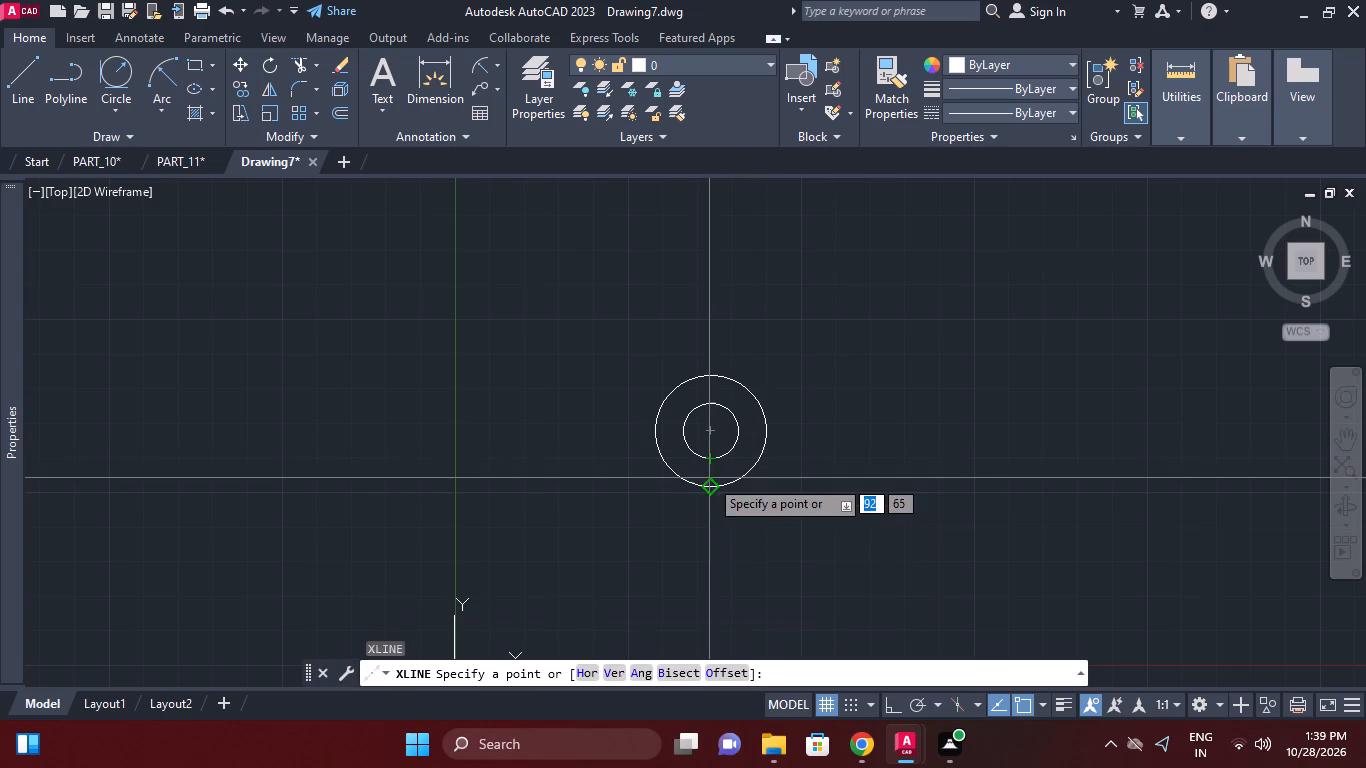
pyautogui.press('h')
pyautogui.press('space')
pyautogui.click(717, 431)
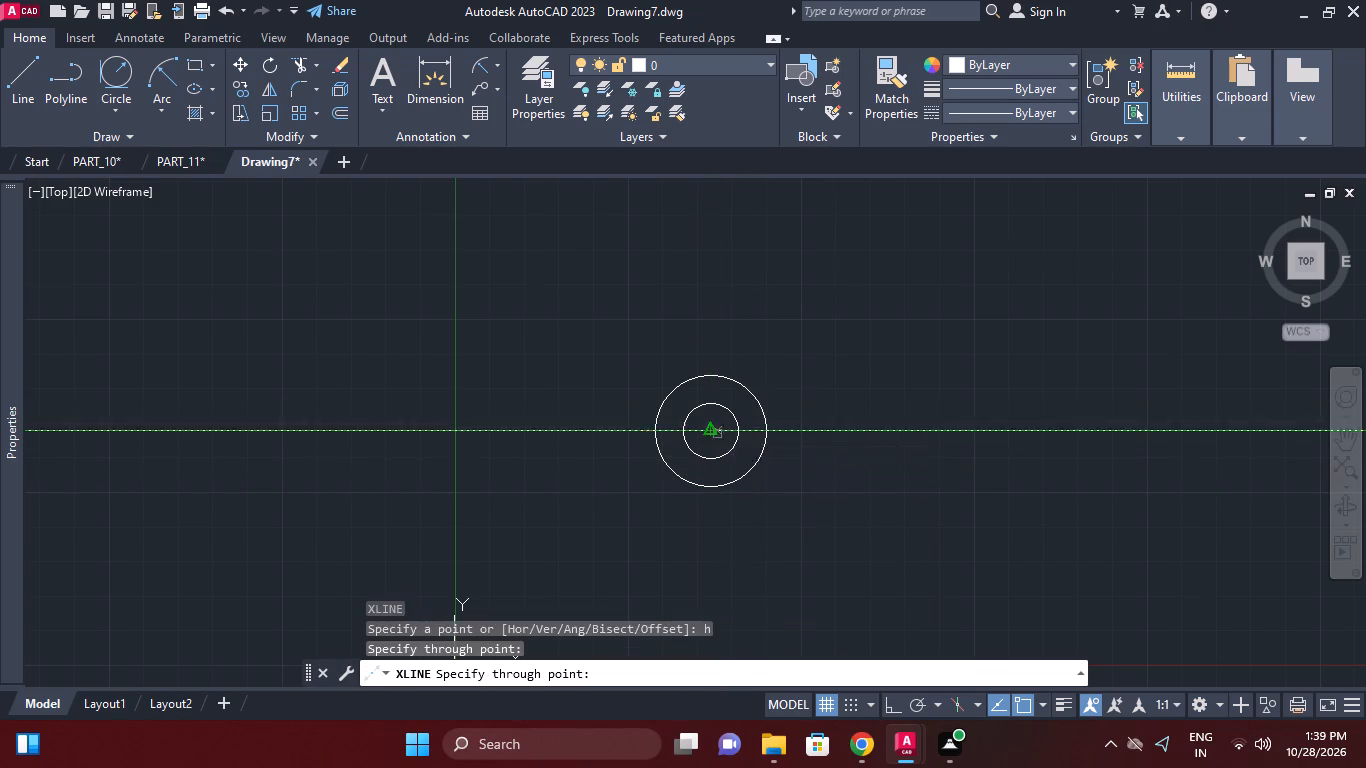
pyautogui.rightClick(861, 429)
pyautogui.write('xl v')
pyautogui.press('space')
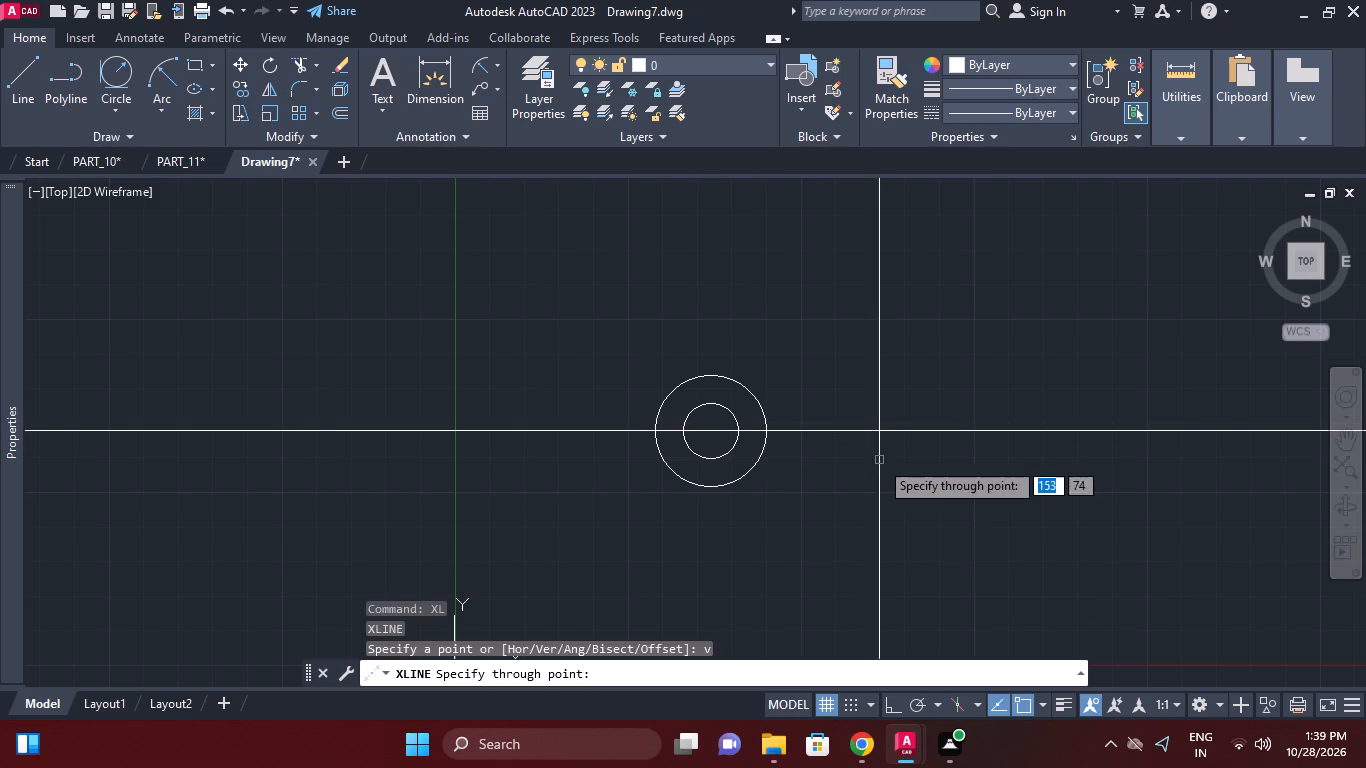
pyautogui.click(707, 433)
pyautogui.rightClick(839, 390)
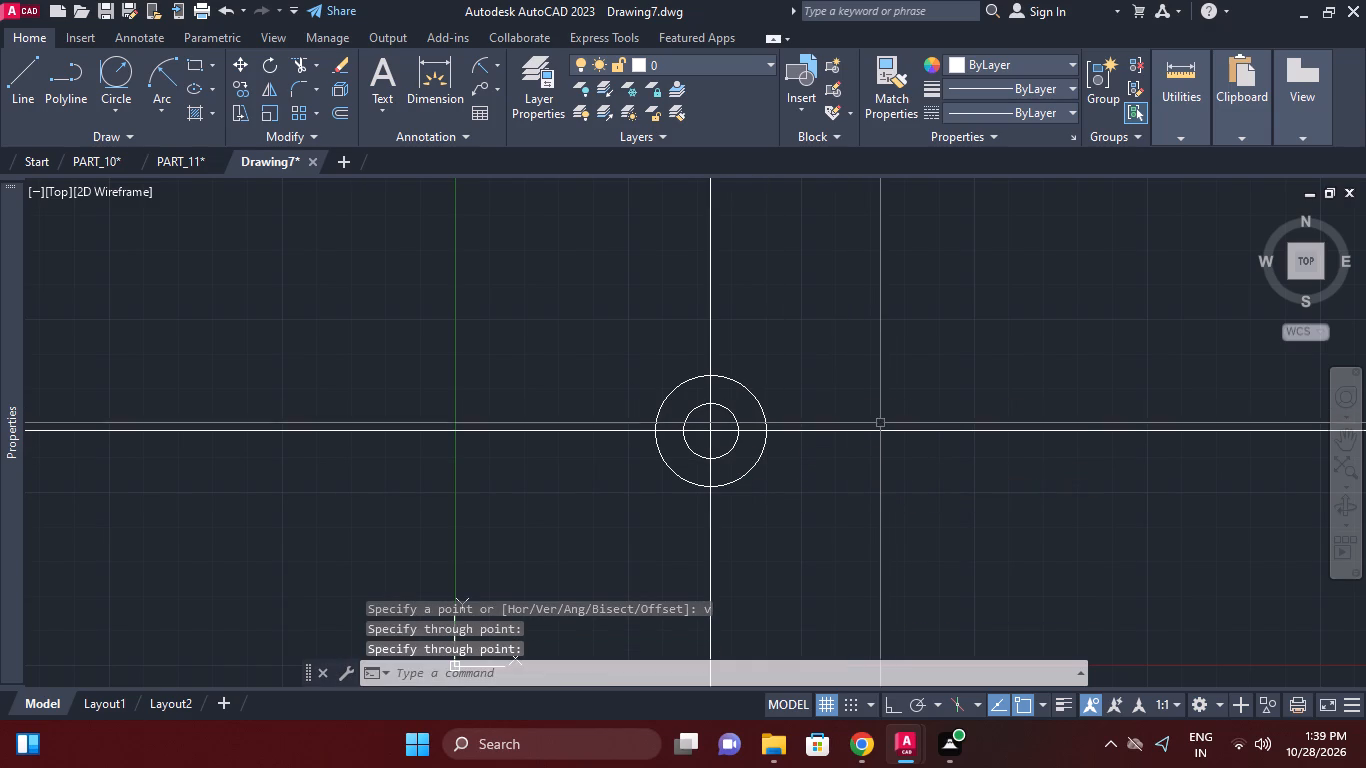
# Offset the vertical construction line through the circles' centre by 55 to the right.
pyautogui.press('o')
pyautogui.press('space')
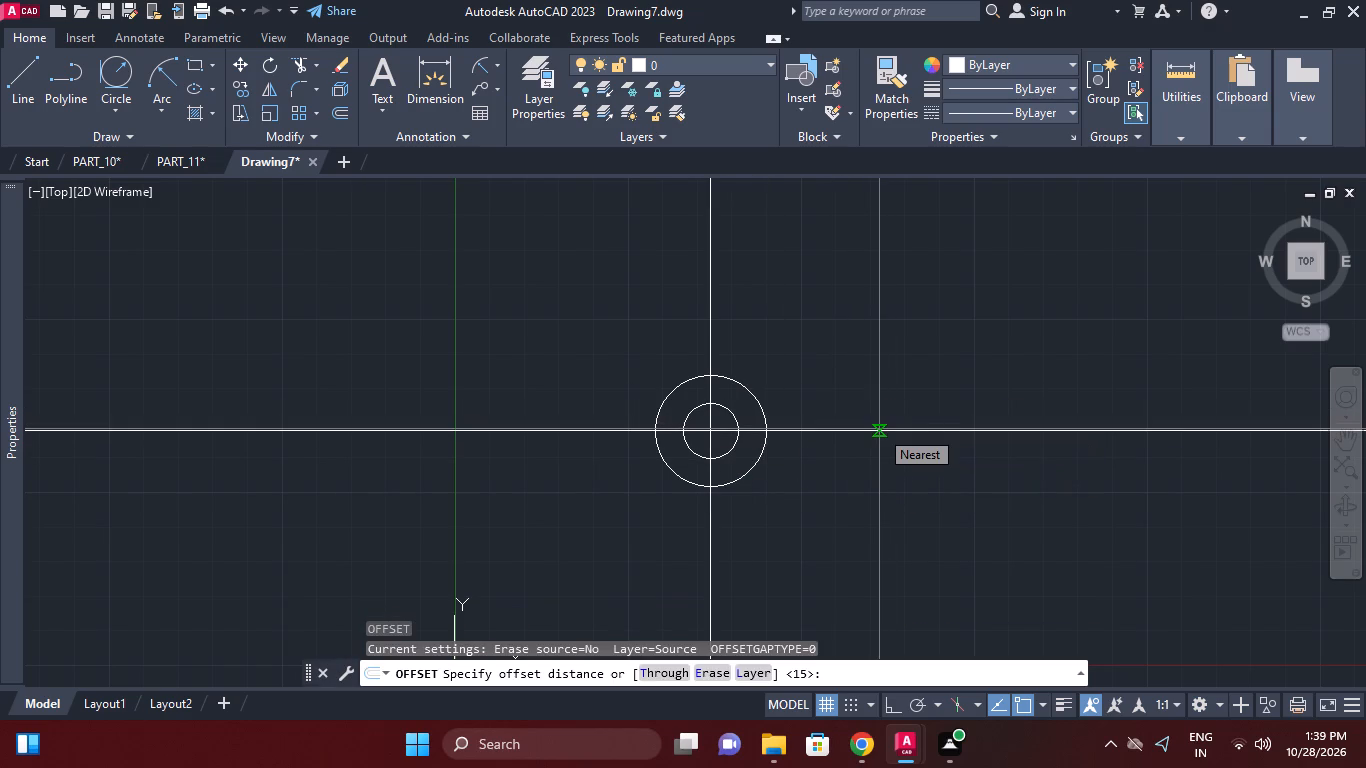
pyautogui.write('55')
pyautogui.press('Return')
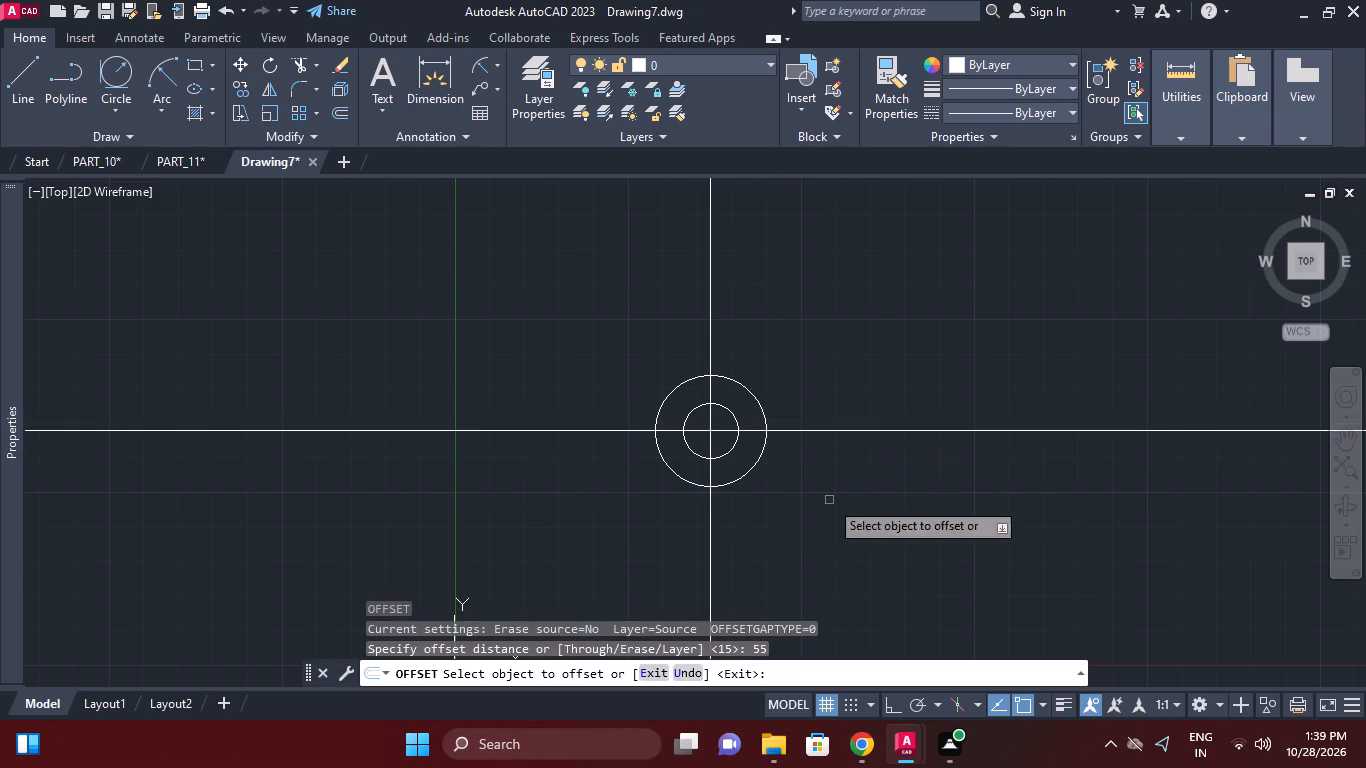
pyautogui.click(712, 512)
pyautogui.click(823, 515)
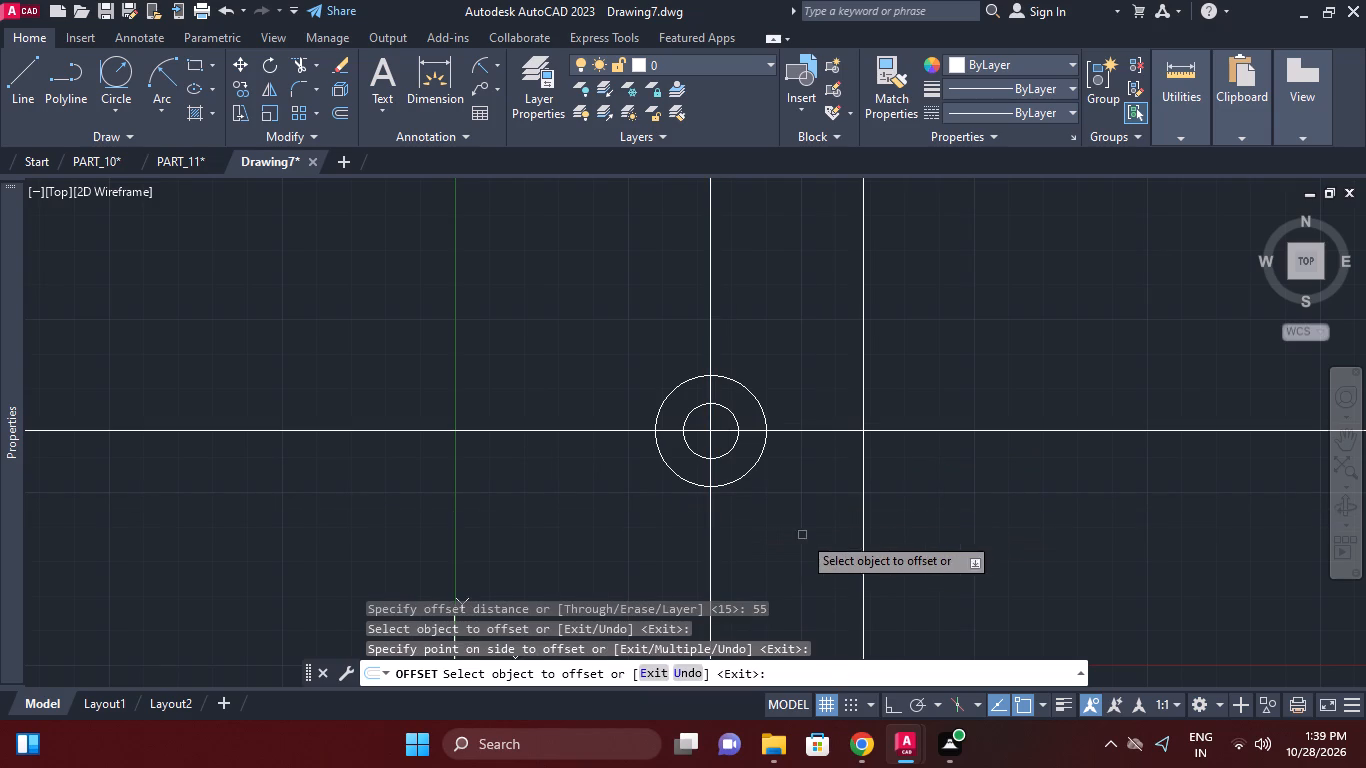
# Offset the vertical construction line through the circles' centre by 78 to the left and end the command.
pyautogui.click(706, 531)
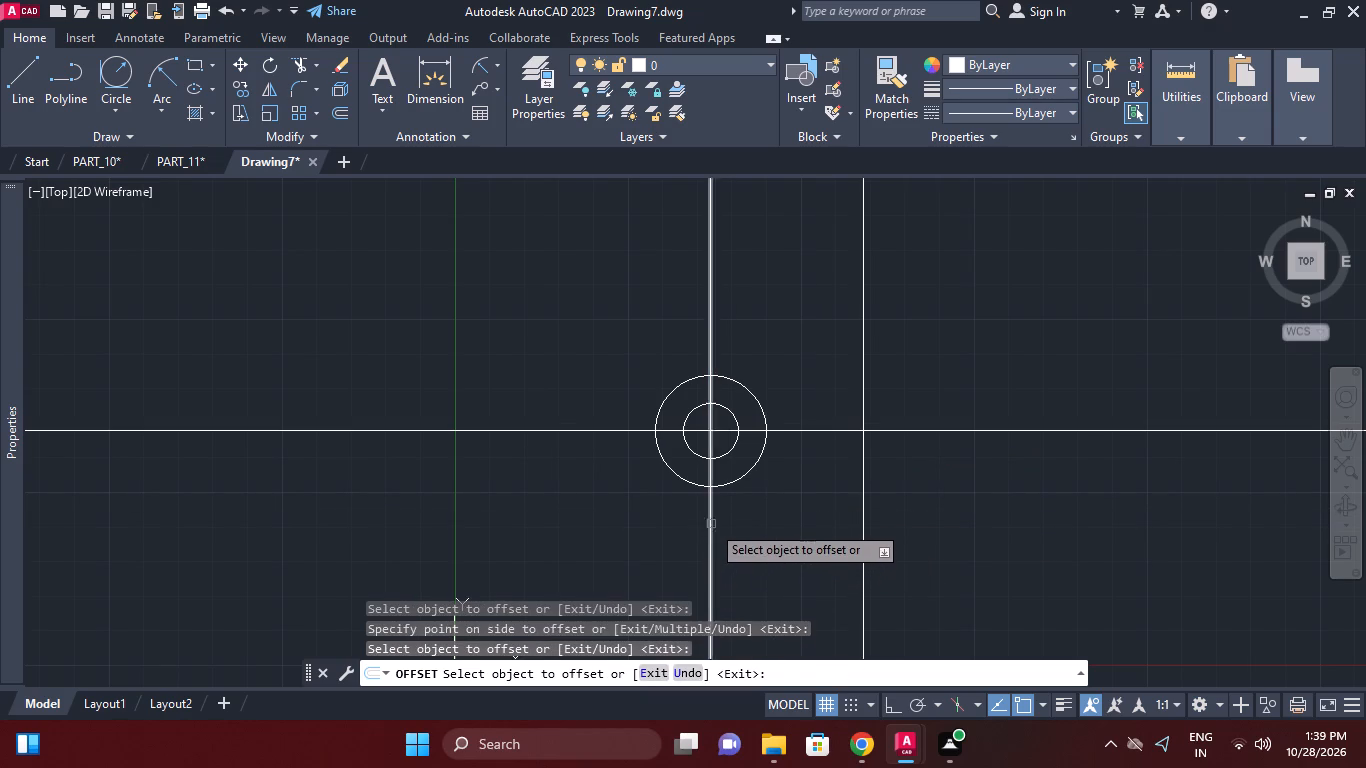
pyautogui.click(711, 524)
pyautogui.press('7')
pyautogui.press('8')
pyautogui.press('Return')
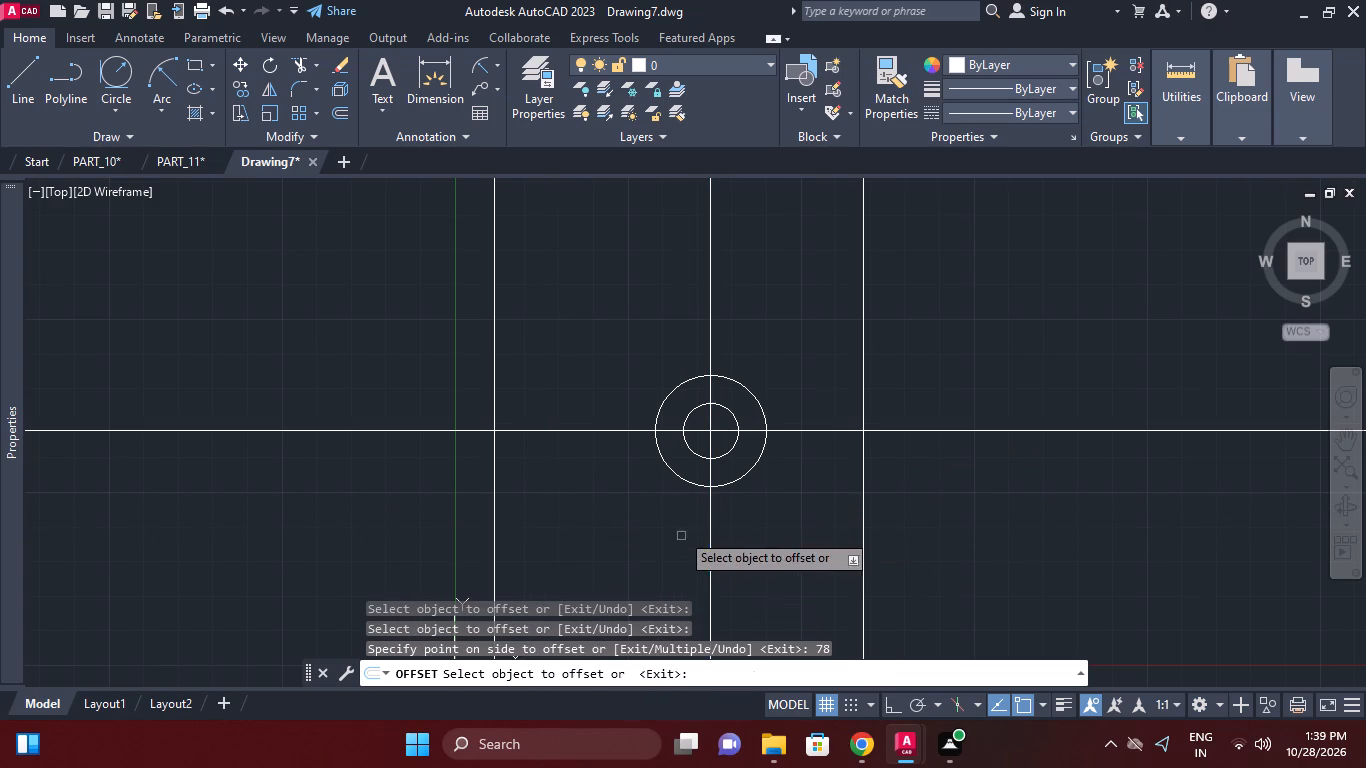
pyautogui.rightClick(843, 492)
pyautogui.click(908, 302)
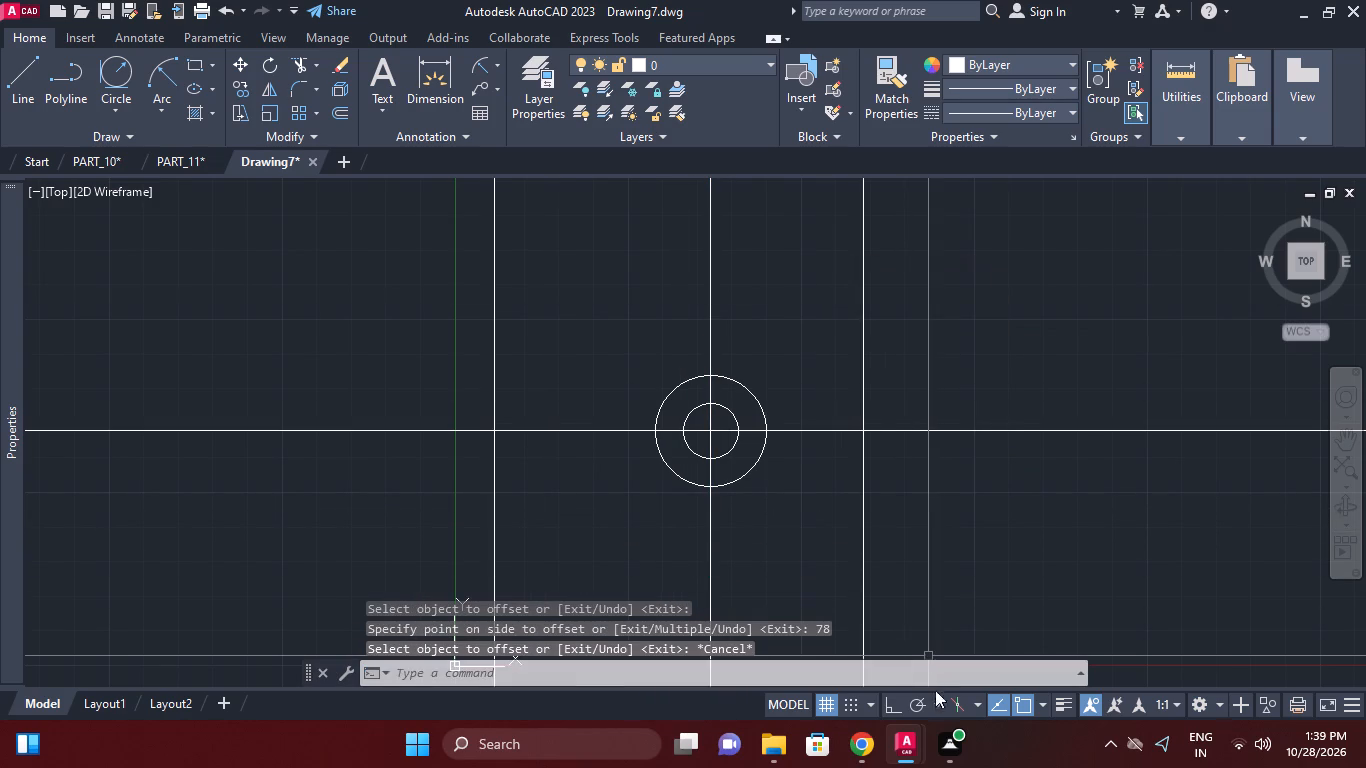
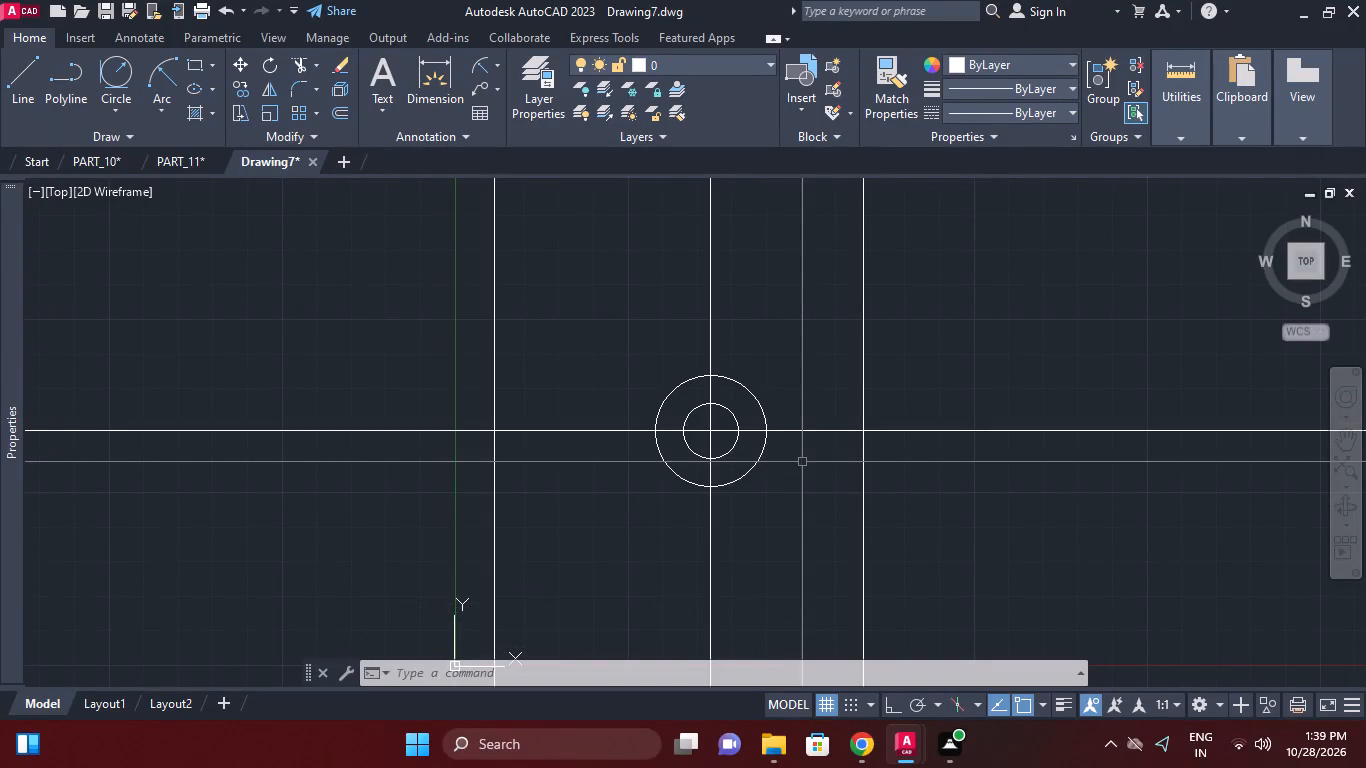
# Offset the horizontal construction line through the circles' centre by 75 upward and end the command.
pyautogui.scroll(1, 857, 444)
pyautogui.moveTo(722, 419); pyautogui.dragTo(838, 456, button='middle')
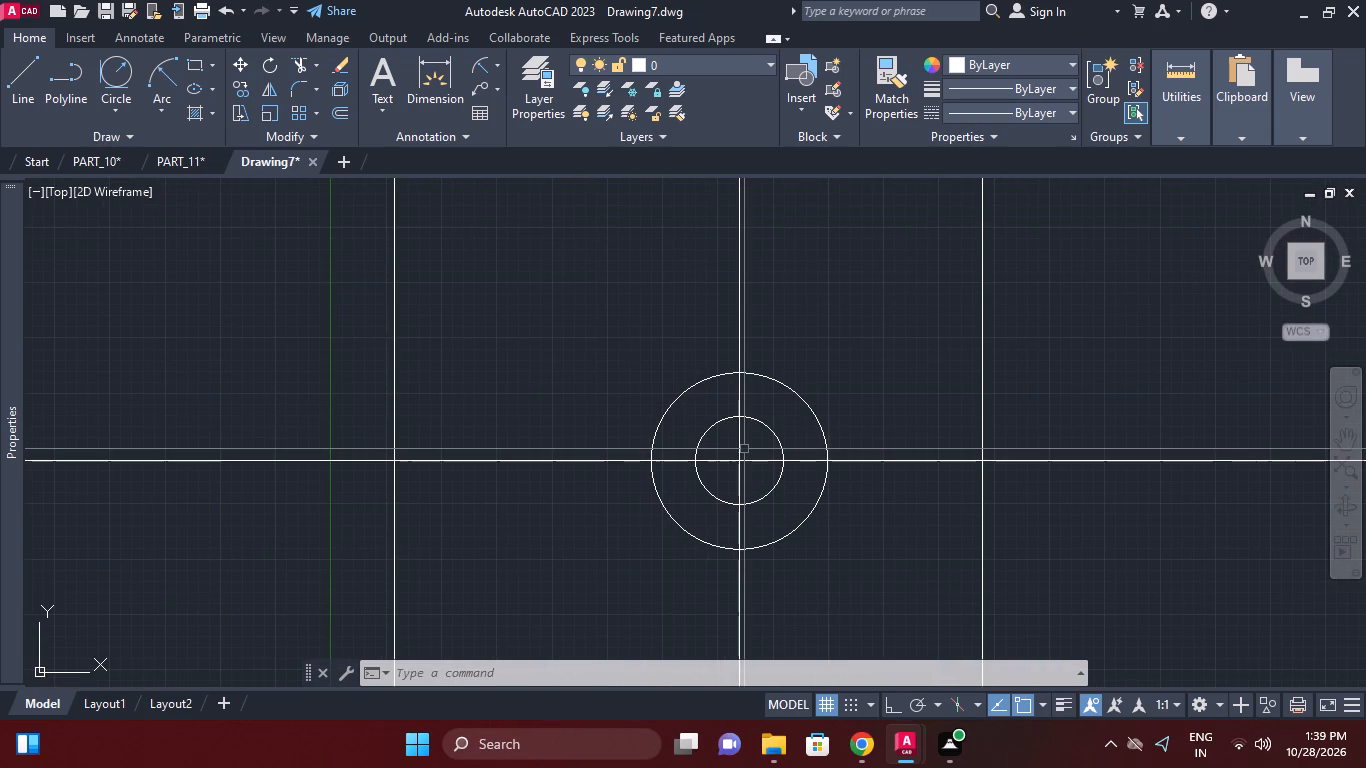
pyautogui.write('o')
pyautogui.press('space')
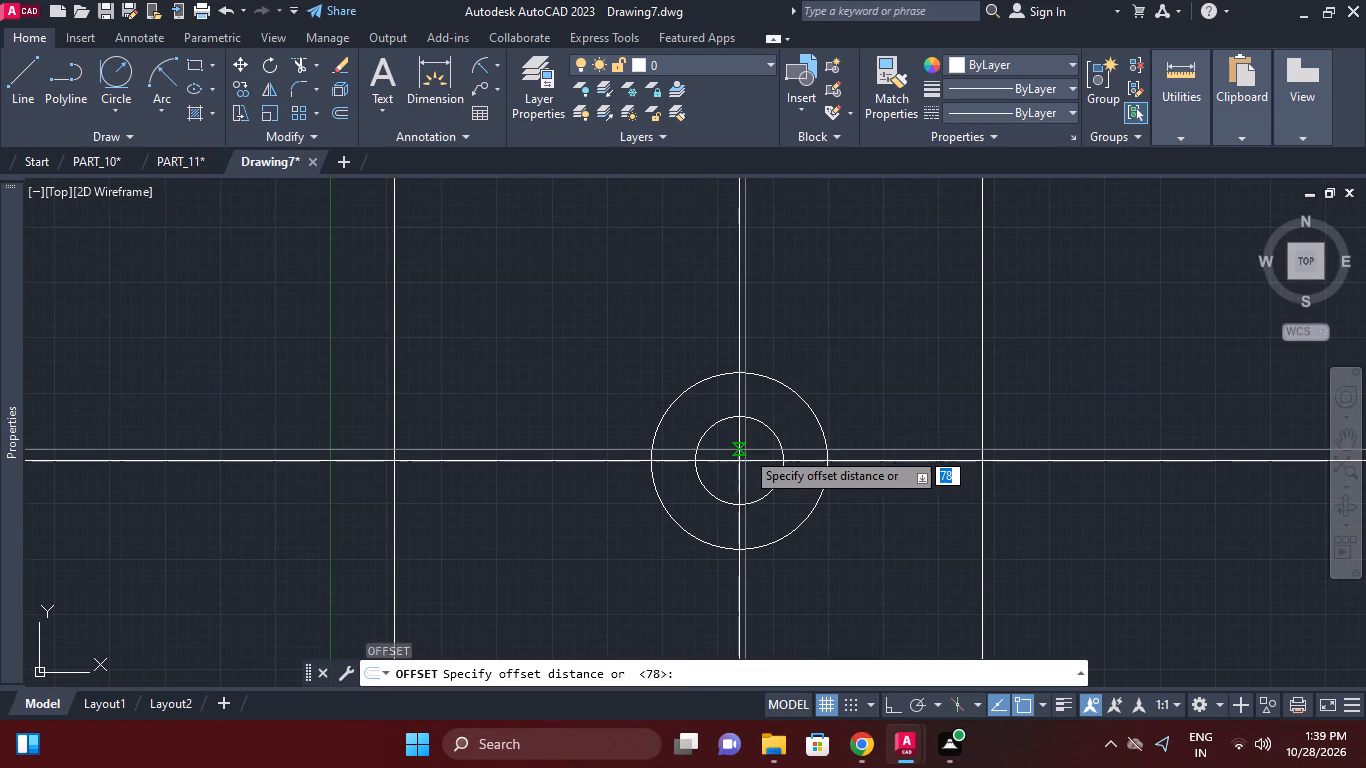
pyautogui.write('75')
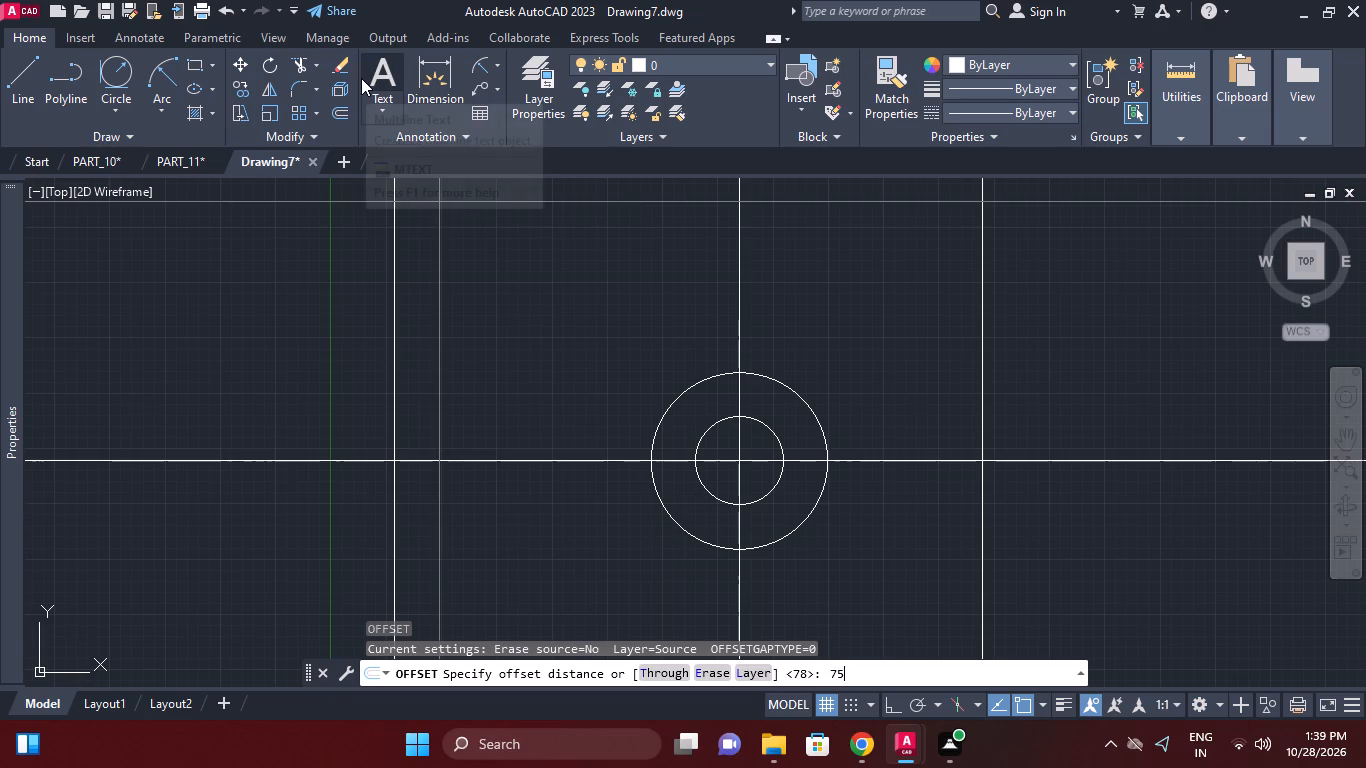
pyautogui.press('Return')
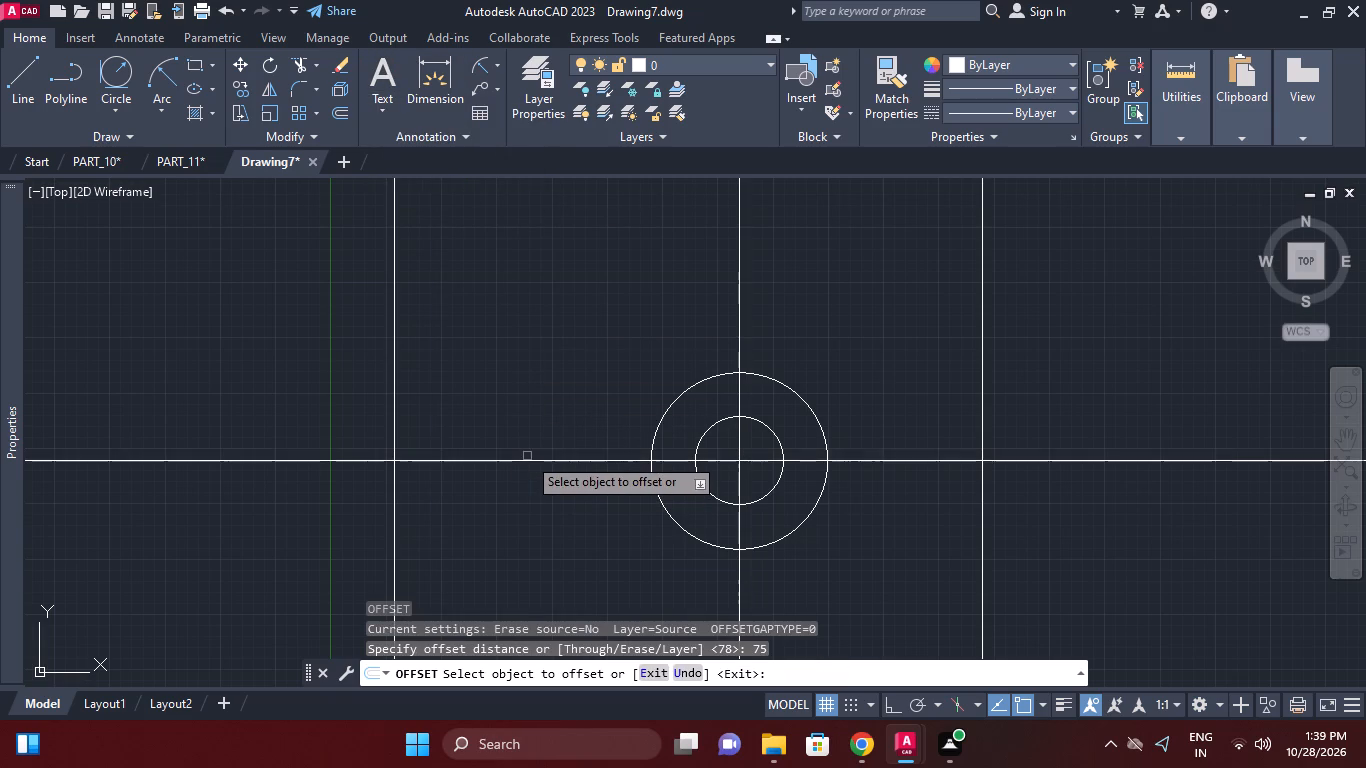
pyautogui.click(527, 456)
pyautogui.click(534, 461)
pyautogui.scroll(-2, 535, 392)
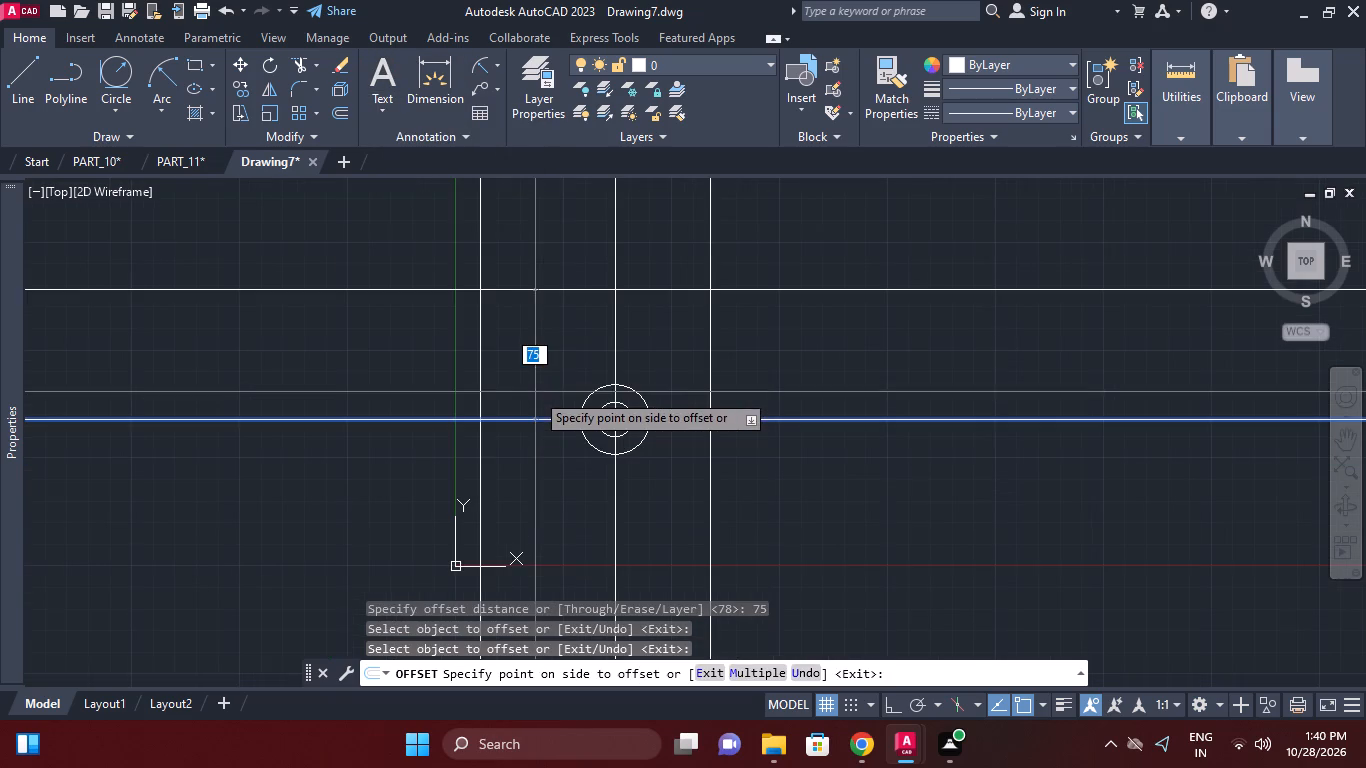
pyautogui.click(542, 361)
pyautogui.rightClick(621, 351)
pyautogui.click(688, 387)
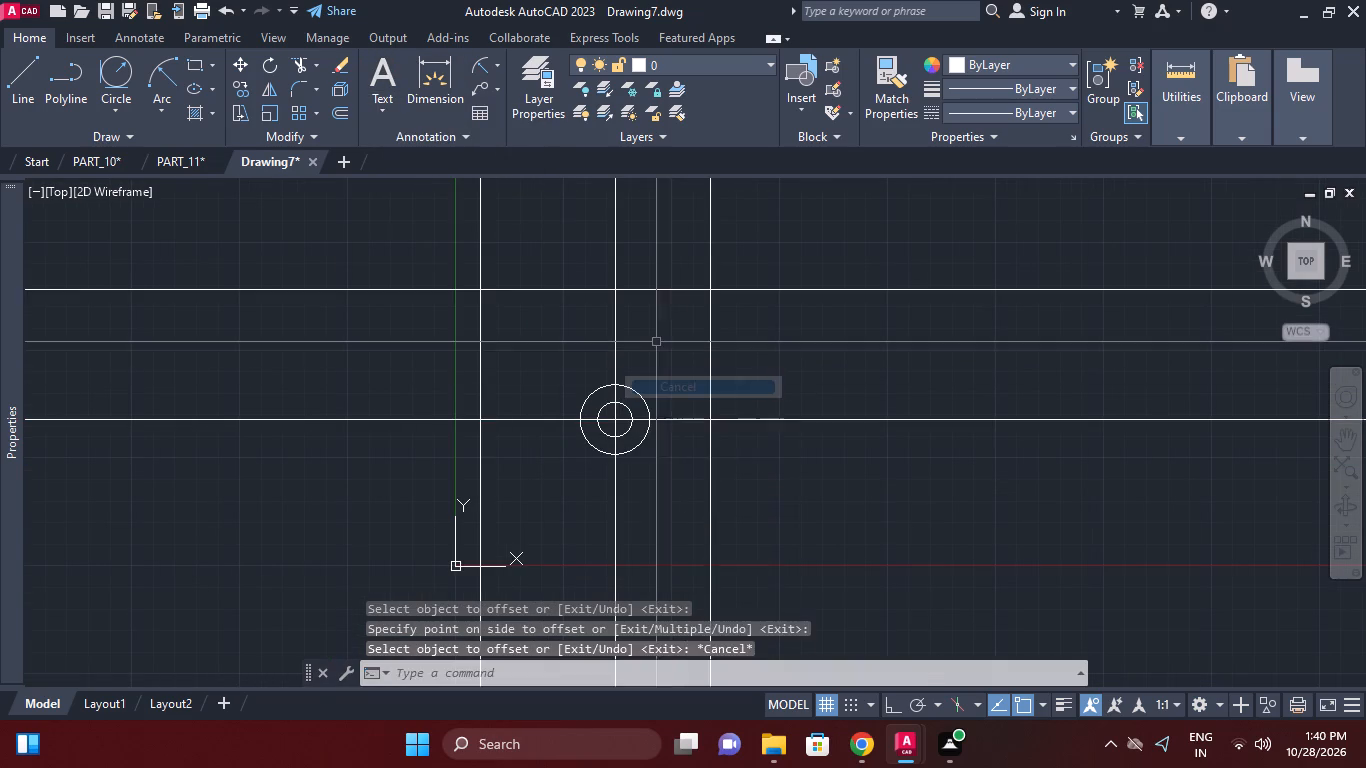
pyautogui.rightClick(656, 342)
pyautogui.click(518, 217)
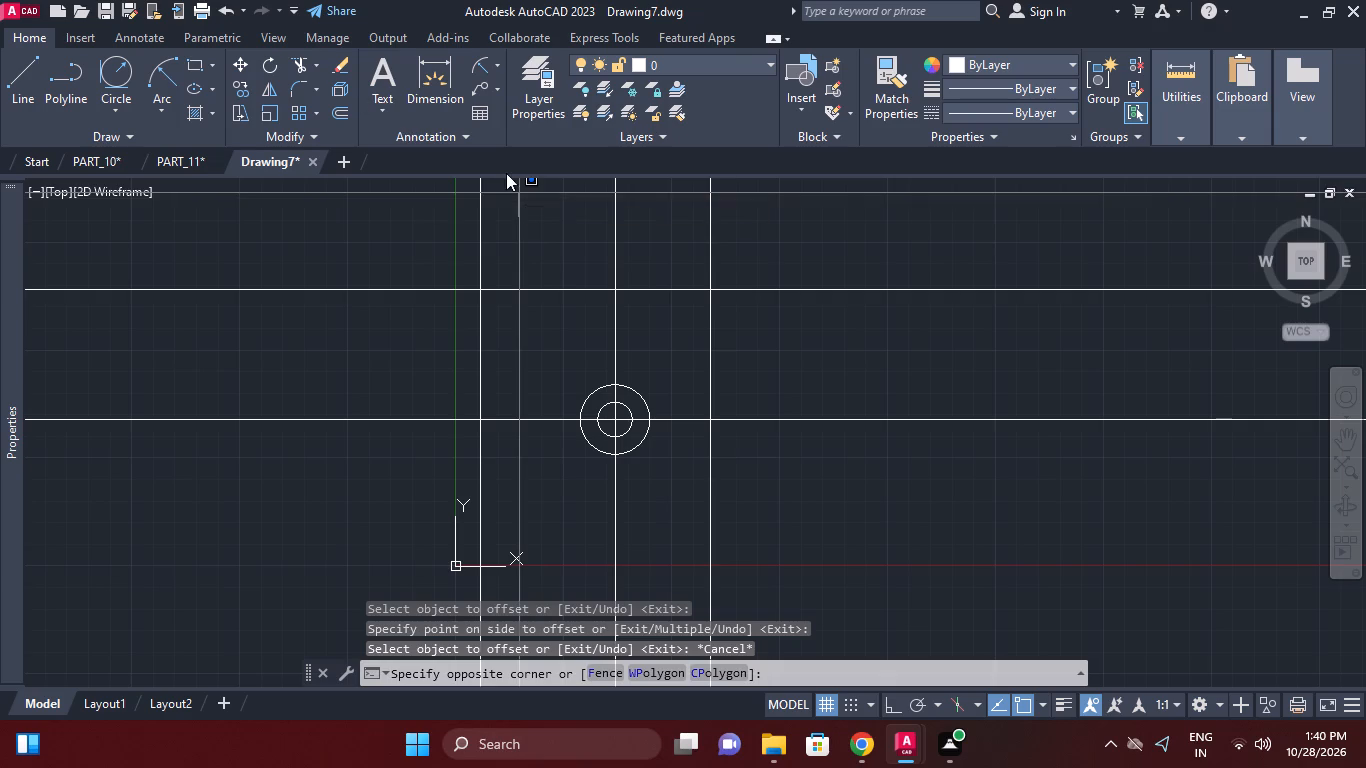
pyautogui.click(528, 250)
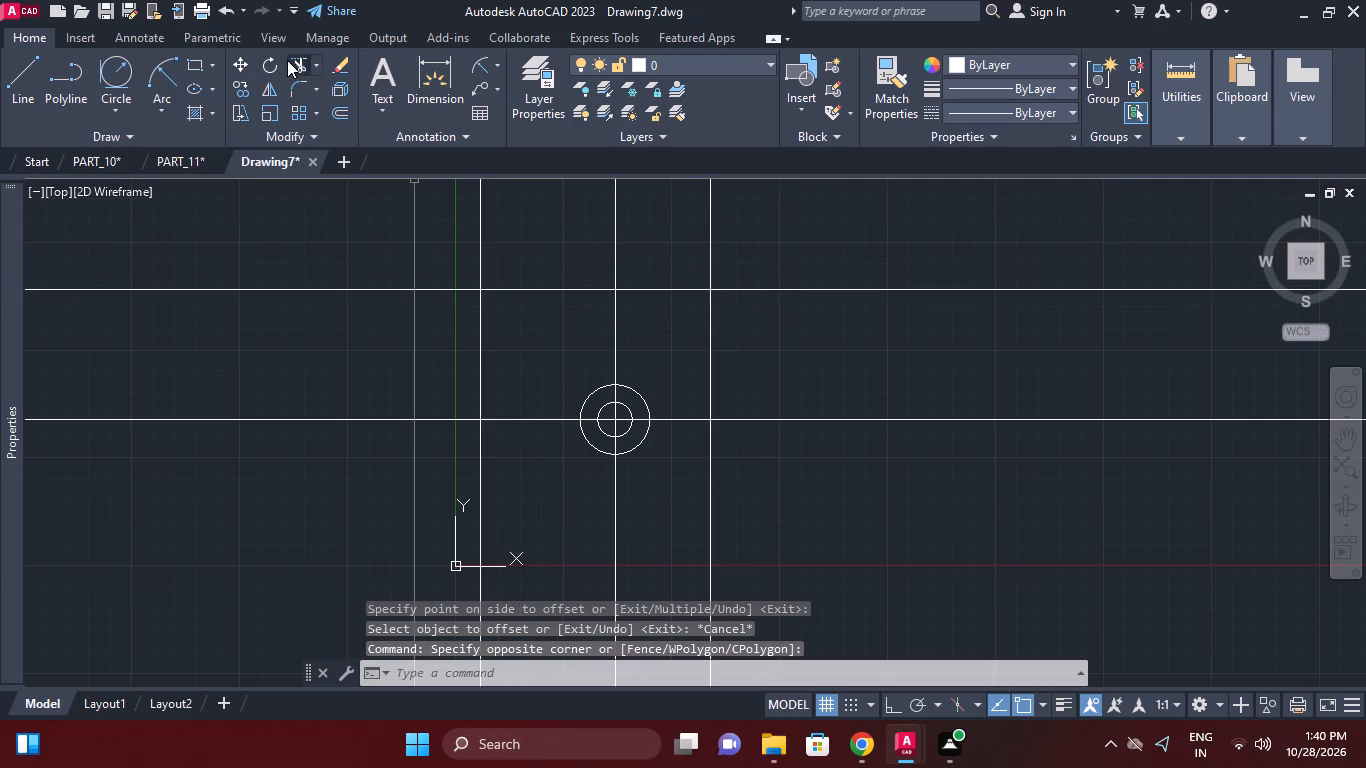
# Cut the upper horizontal line back to the central vertical line, trimming up to the right-hand vertical and erasing the leftover piece beyond it.
pyautogui.click(288, 59)
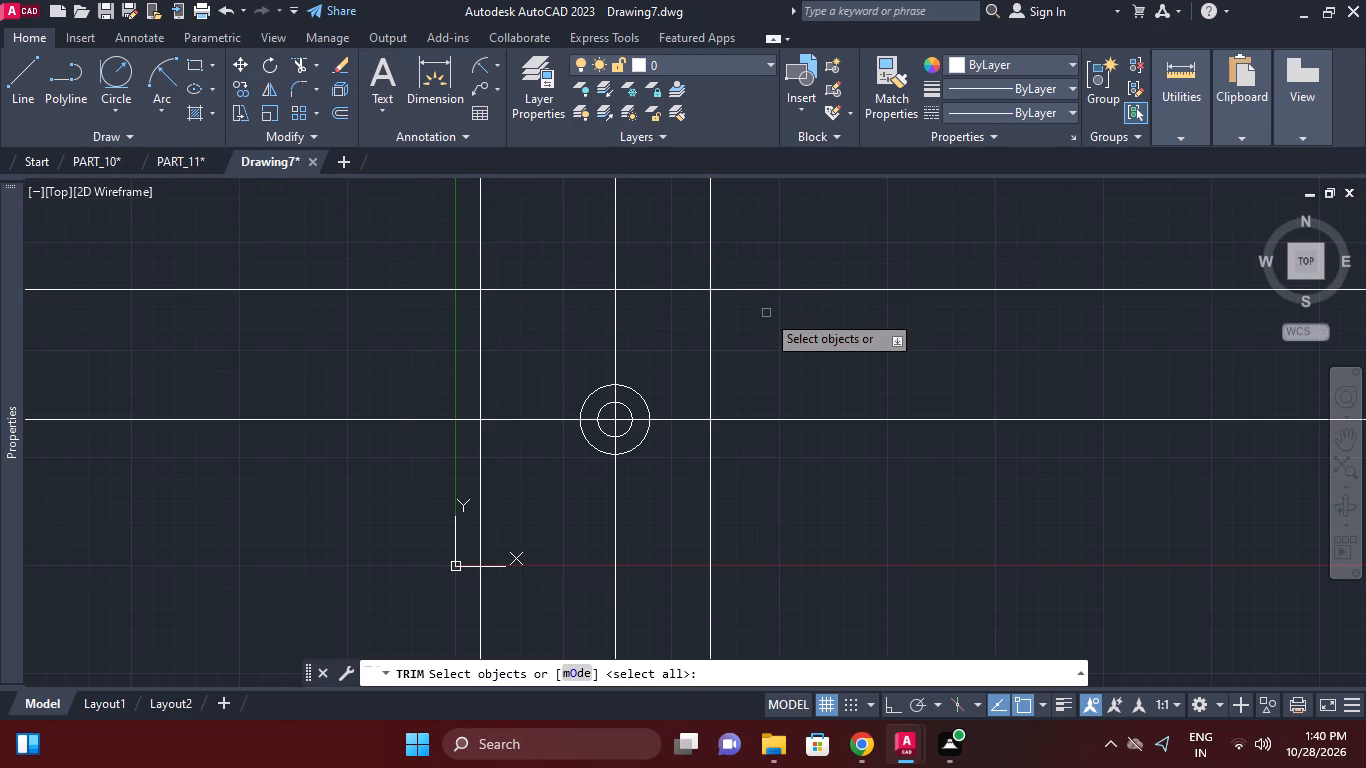
pyautogui.click(766, 312)
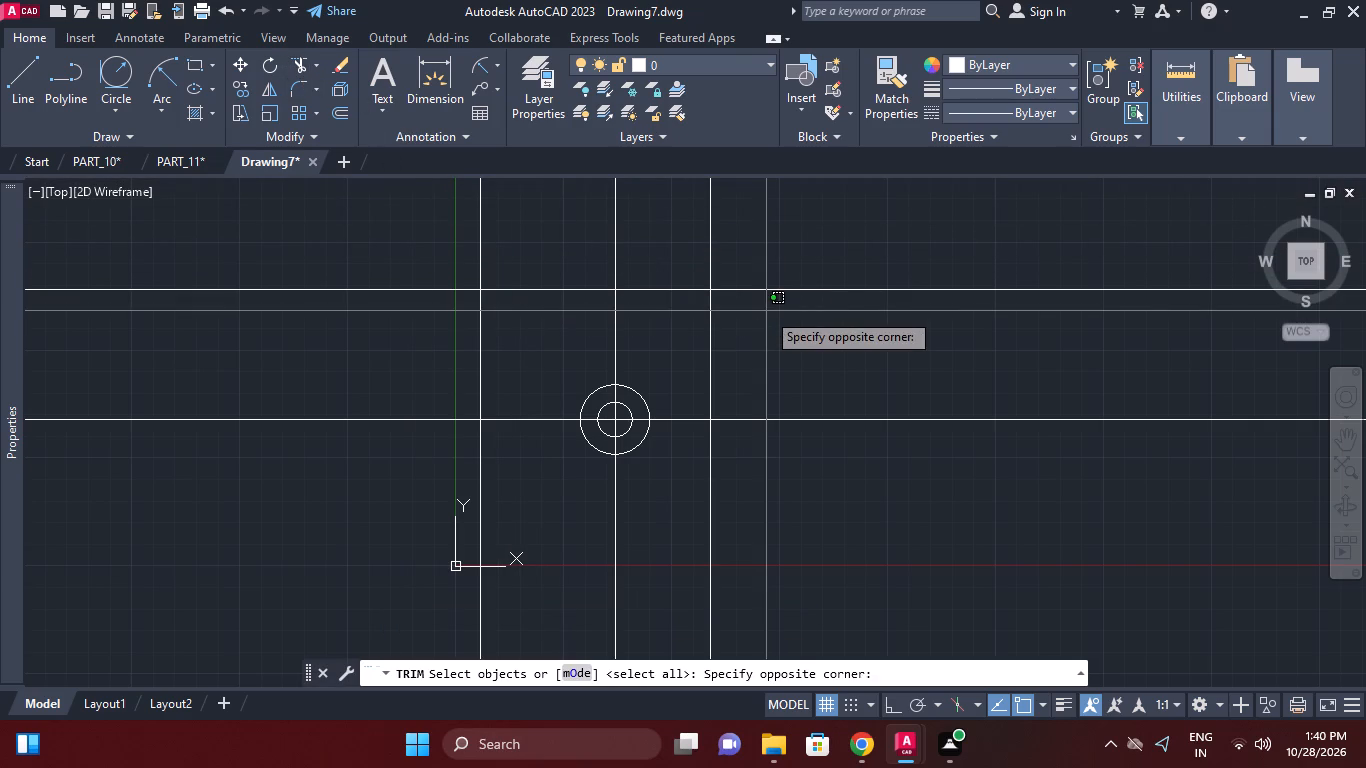
pyautogui.click(762, 313)
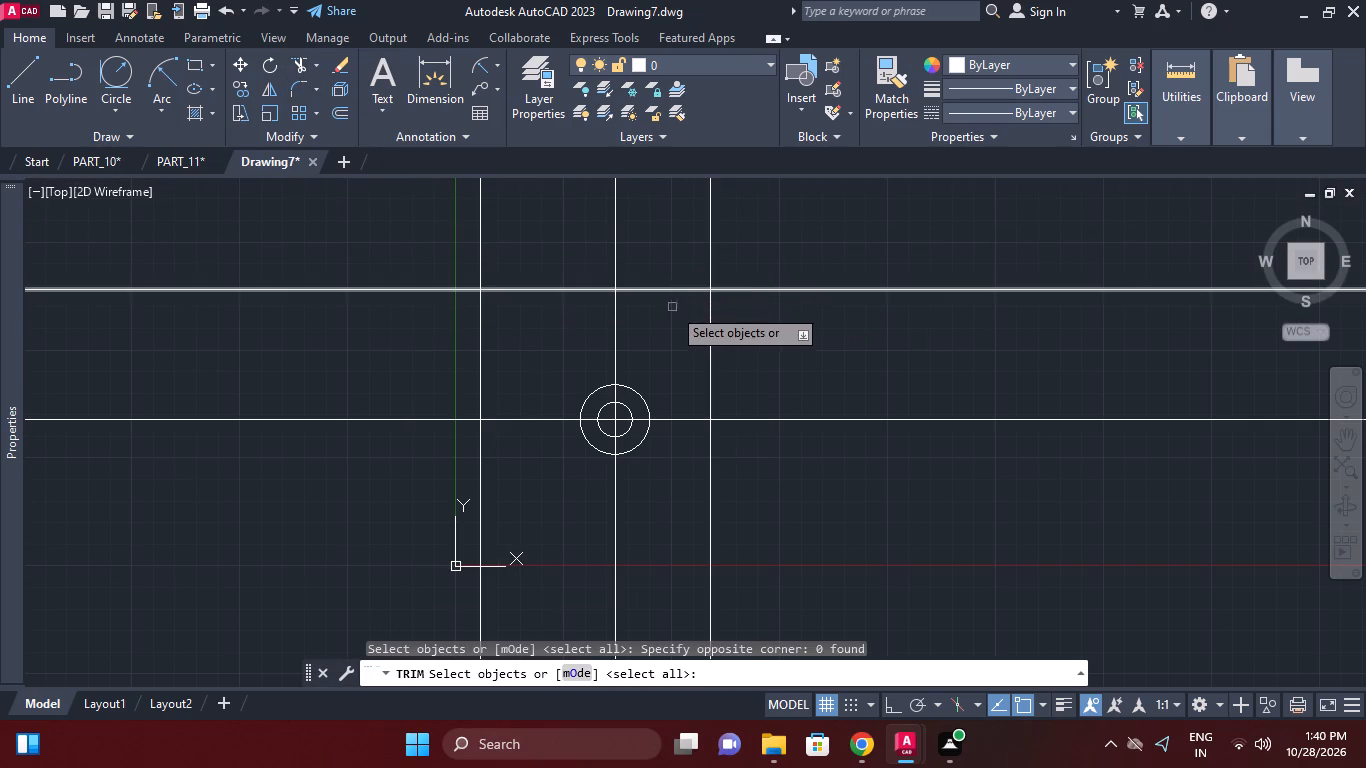
pyautogui.rightClick(672, 307)
pyautogui.click(705, 314)
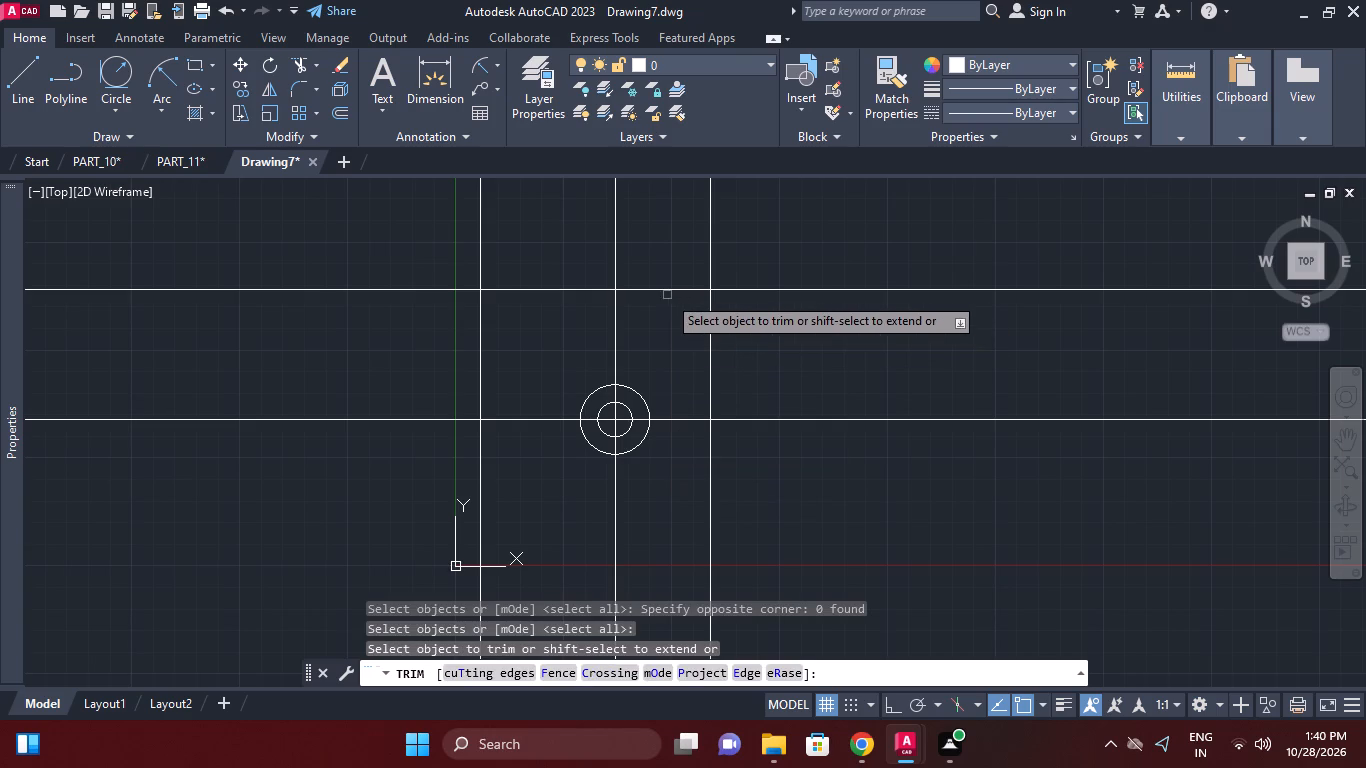
pyautogui.click(665, 290)
pyautogui.rightClick(696, 240)
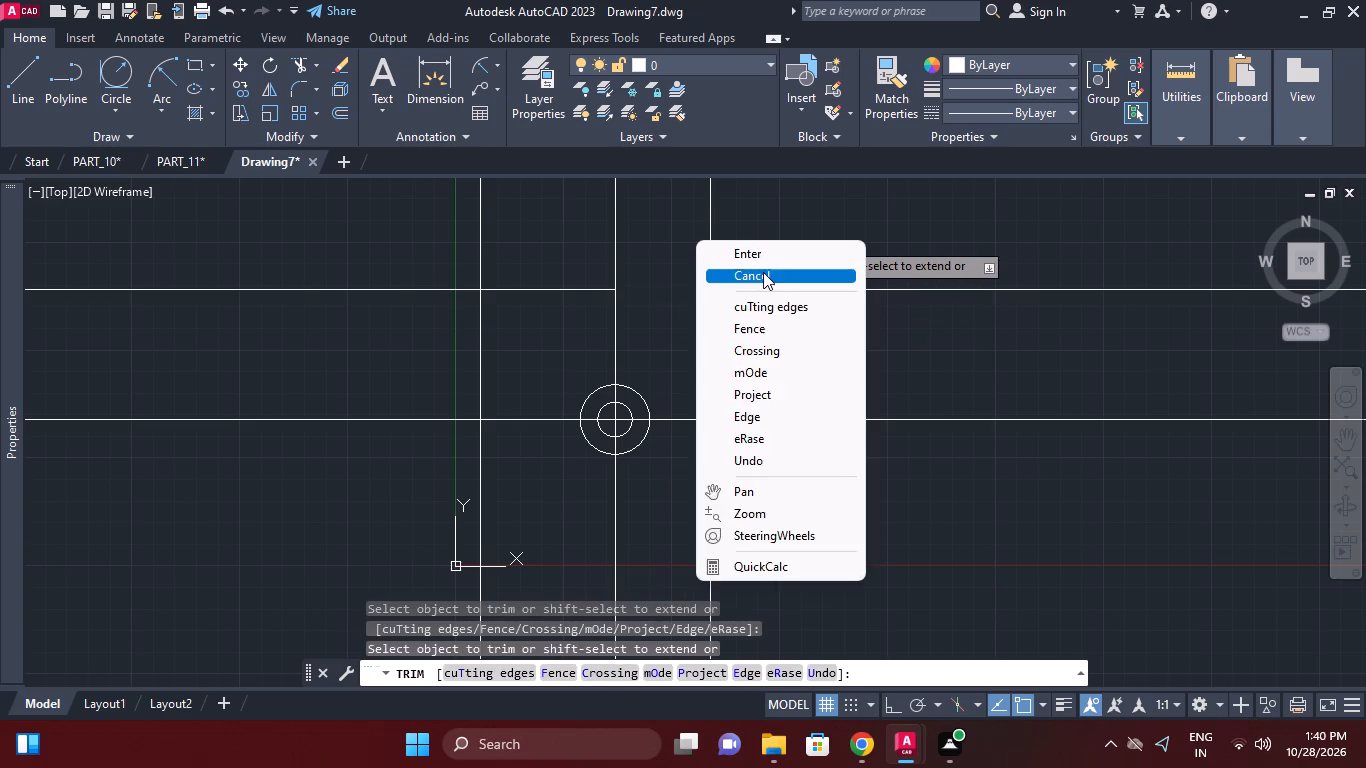
pyautogui.click(764, 277)
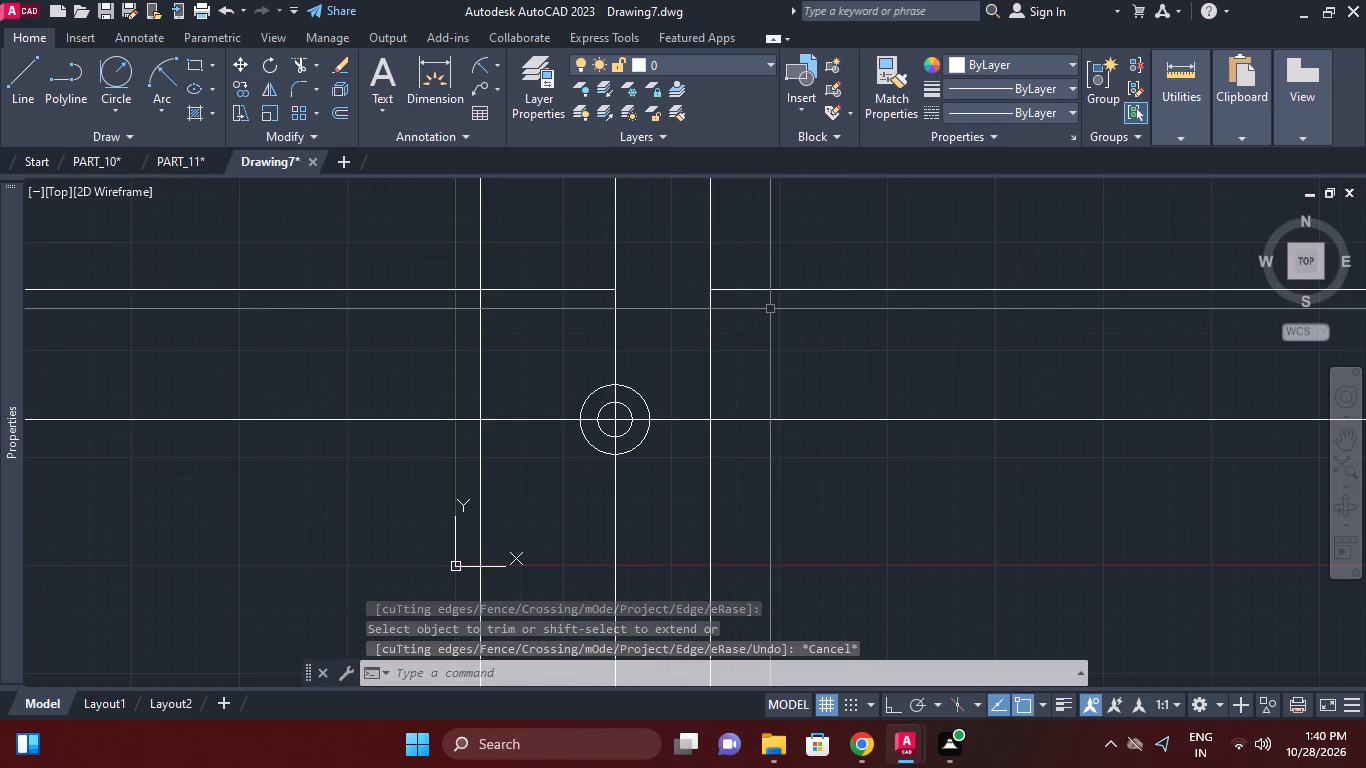
pyautogui.click(830, 317)
pyautogui.click(796, 250)
pyautogui.rightClick(796, 250)
pyautogui.click(832, 328)
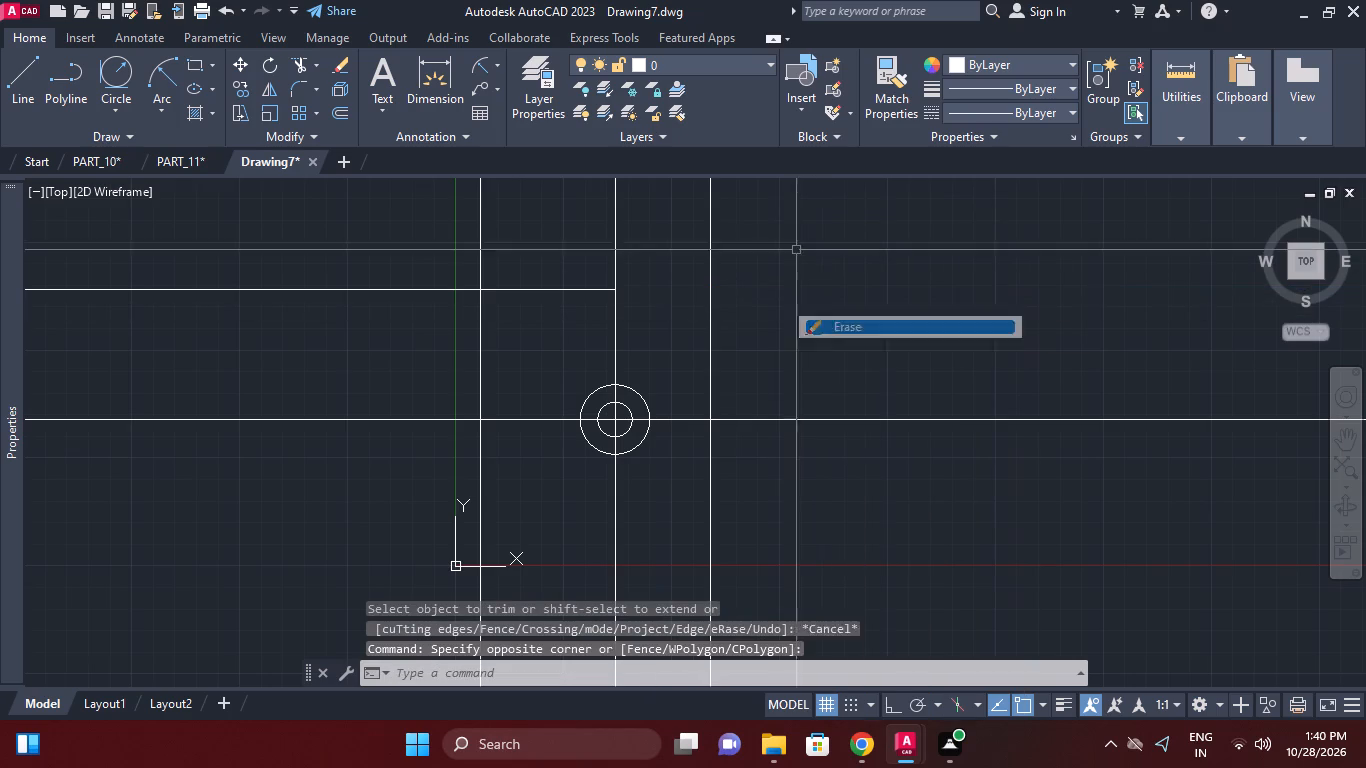
# Offset the horizontal construction line through the circles' centre by 95 upward and end the command.
pyautogui.scroll(-1, 787, 320)
pyautogui.middleClick(787, 320)
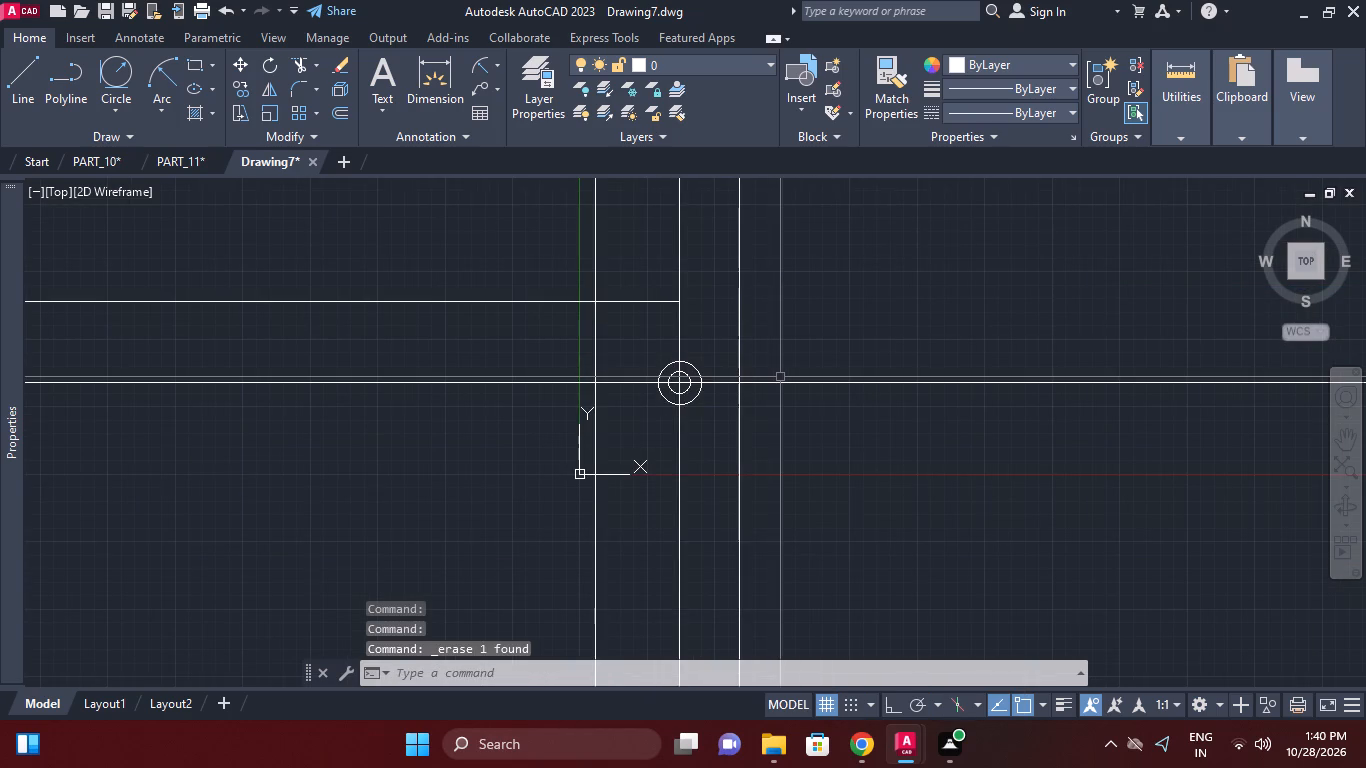
pyautogui.write('o')
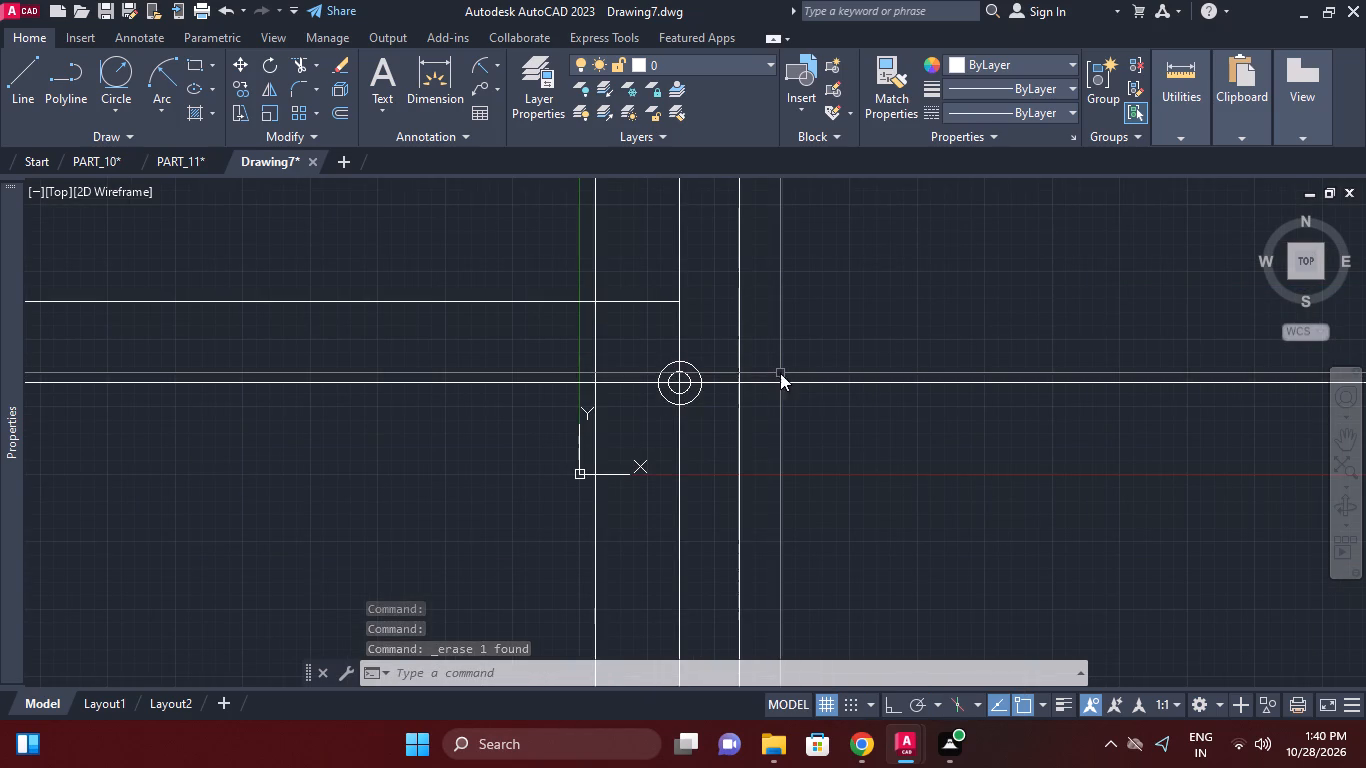
pyautogui.press('space')
pyautogui.press('9')
pyautogui.press('5')
pyautogui.press('Return')
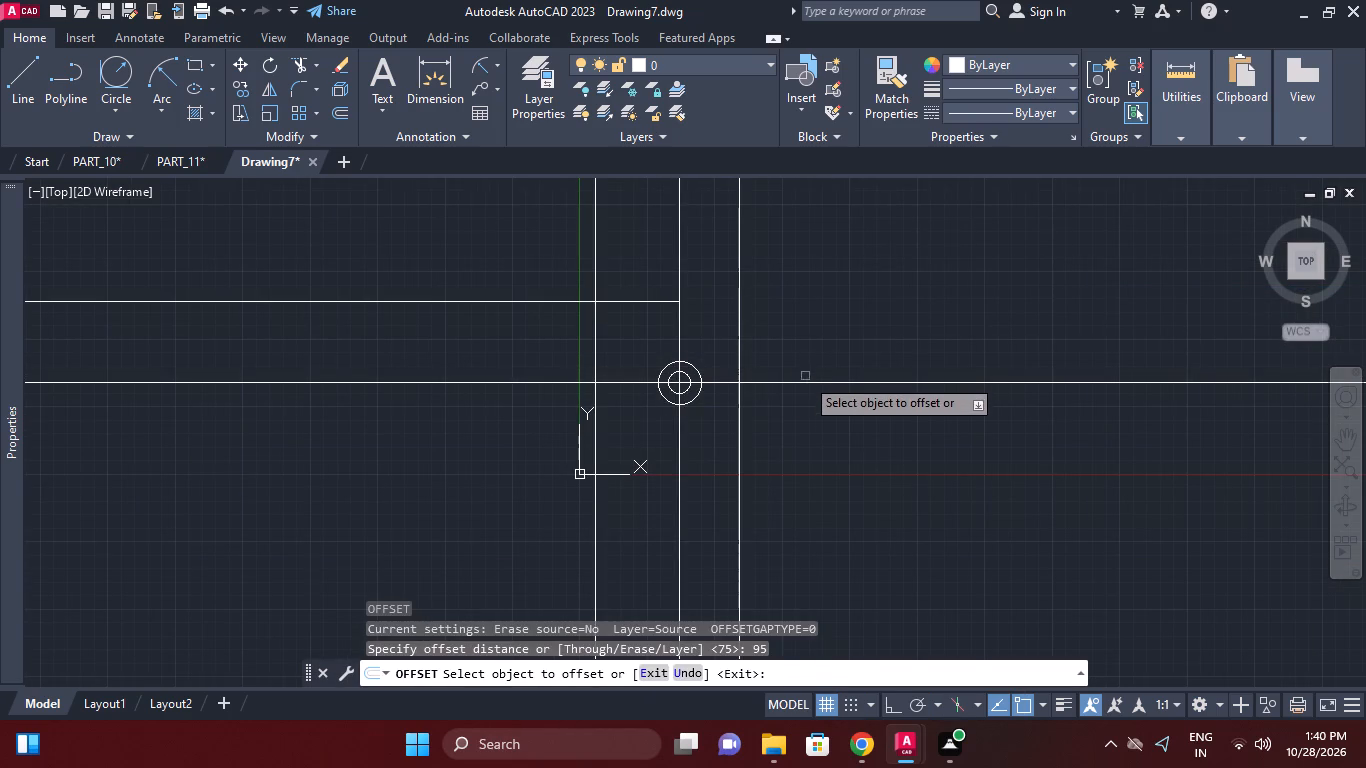
pyautogui.click(805, 380)
pyautogui.click(797, 334)
pyautogui.rightClick(801, 322)
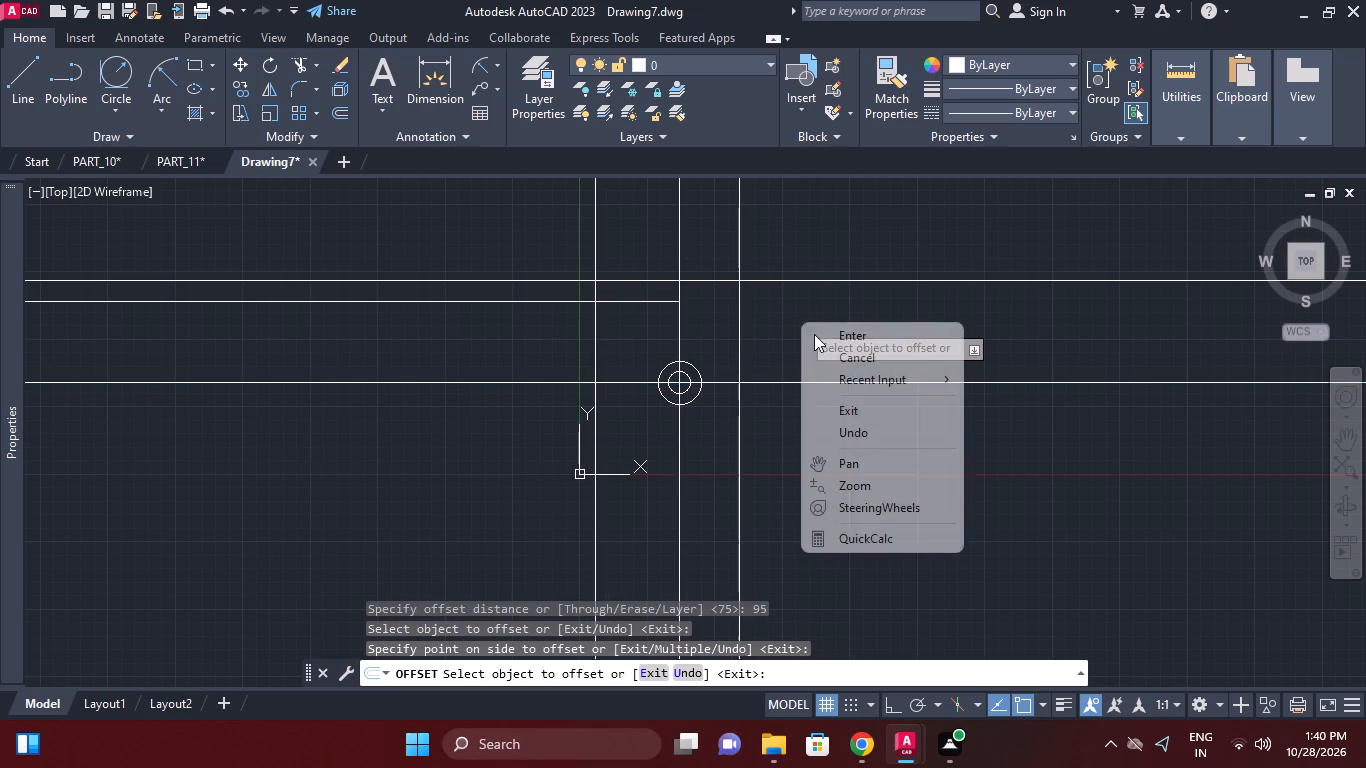
pyautogui.click(824, 352)
# Trim away the part of the topmost horizontal line left of the central vertical line, using that vertical as the cutting edge.
pyautogui.write('tr')
pyautogui.press('space')
pyautogui.click(677, 263)
pyautogui.rightClick(693, 260)
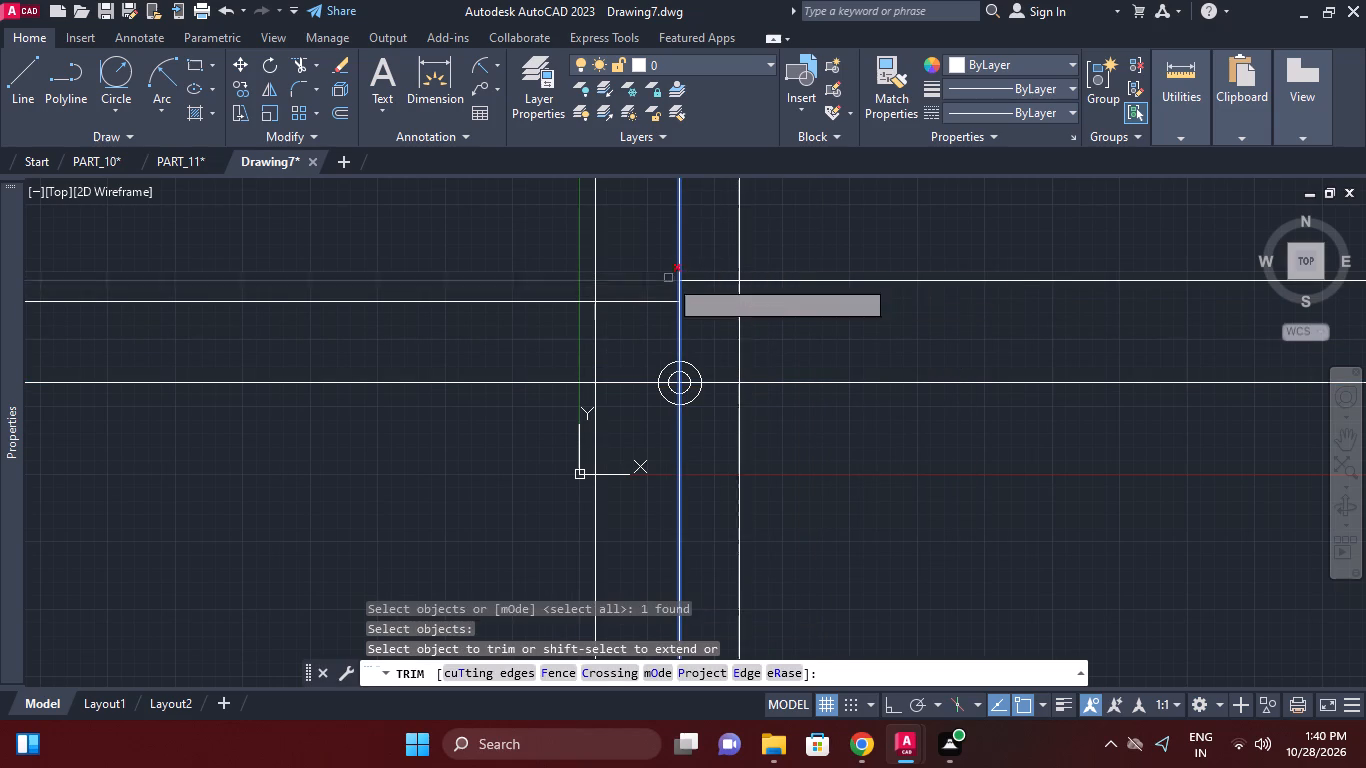
pyautogui.click(668, 278)
pyautogui.rightClick(719, 263)
pyautogui.click(747, 295)
# Draw concentric circles of radius 16 and 25 where the left vertical line crosses the shortened upper horizontal line.
pyautogui.write('c')
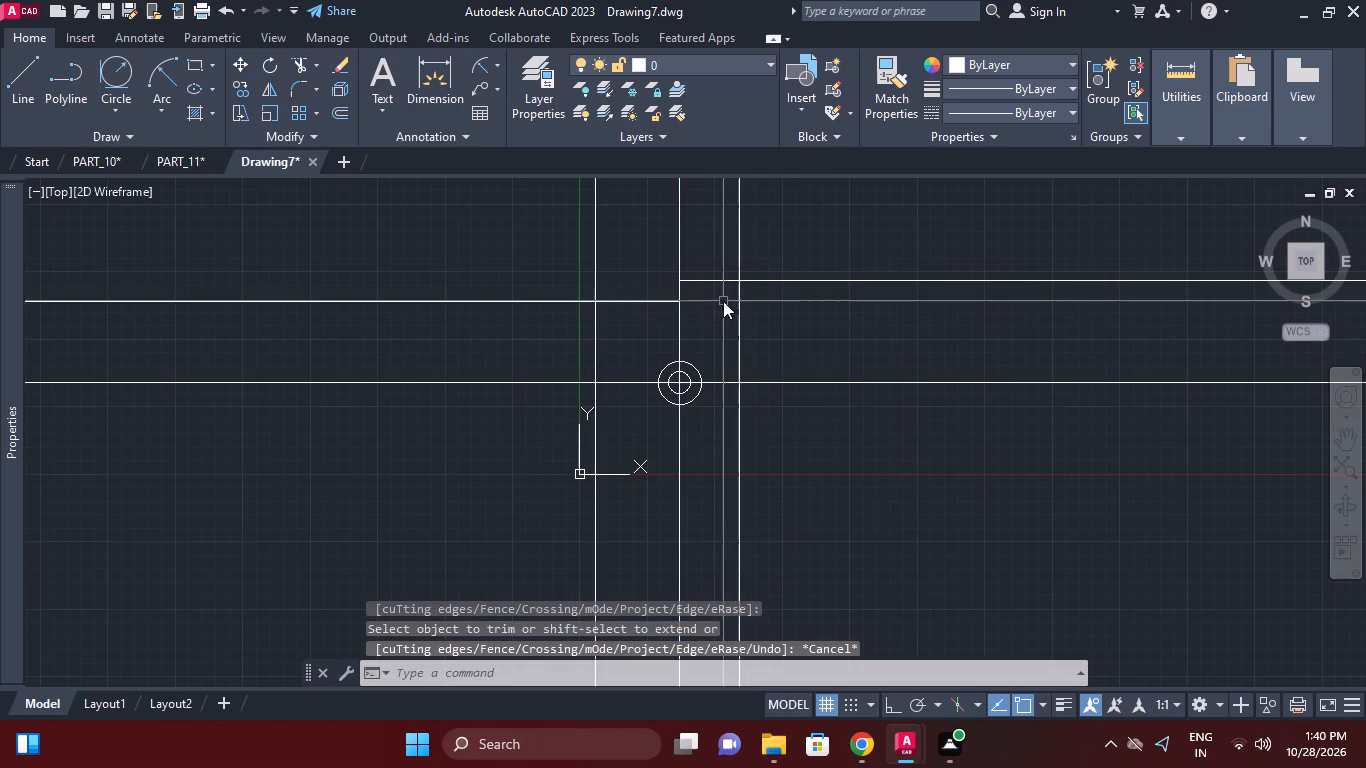
pyautogui.press('space')
pyautogui.click(596, 301)
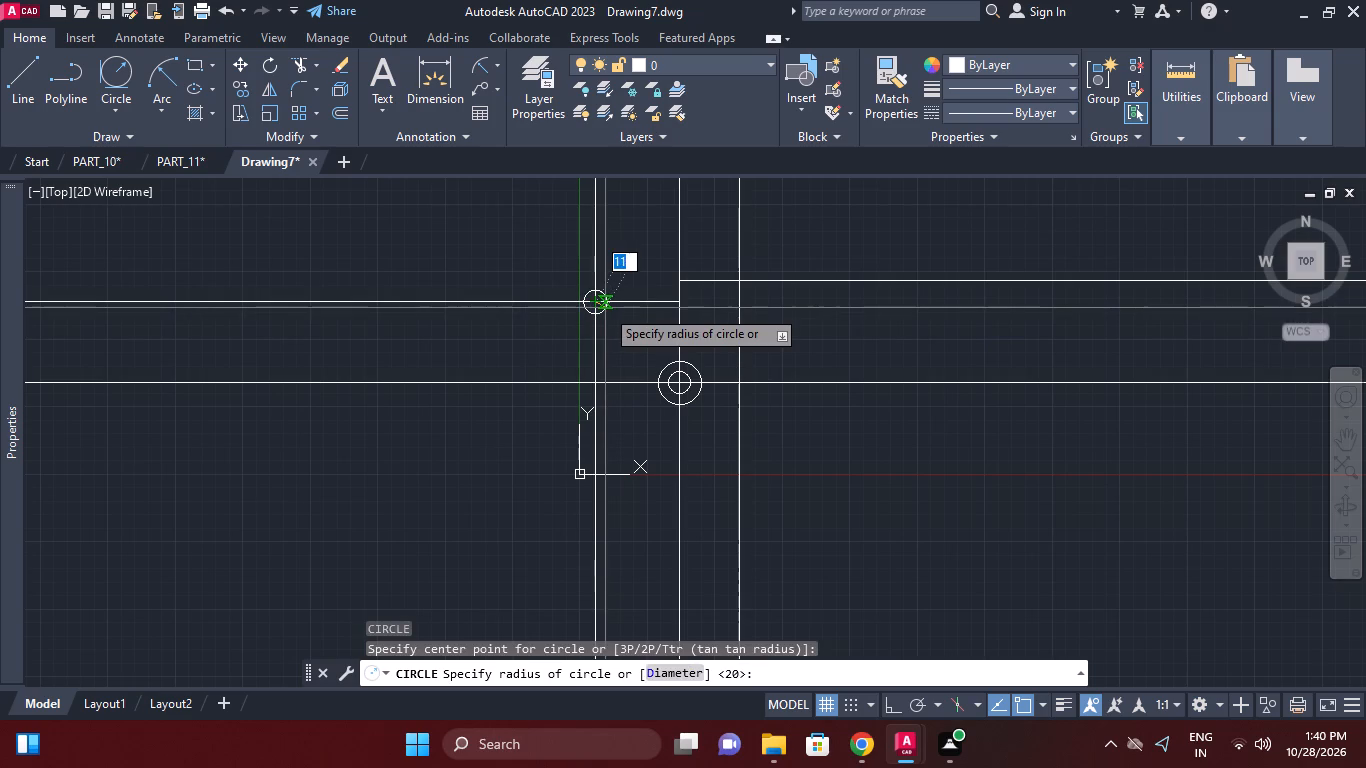
pyautogui.write('16')
pyautogui.press('Return')
pyautogui.press('Return')
pyautogui.scroll(2, 605, 308)
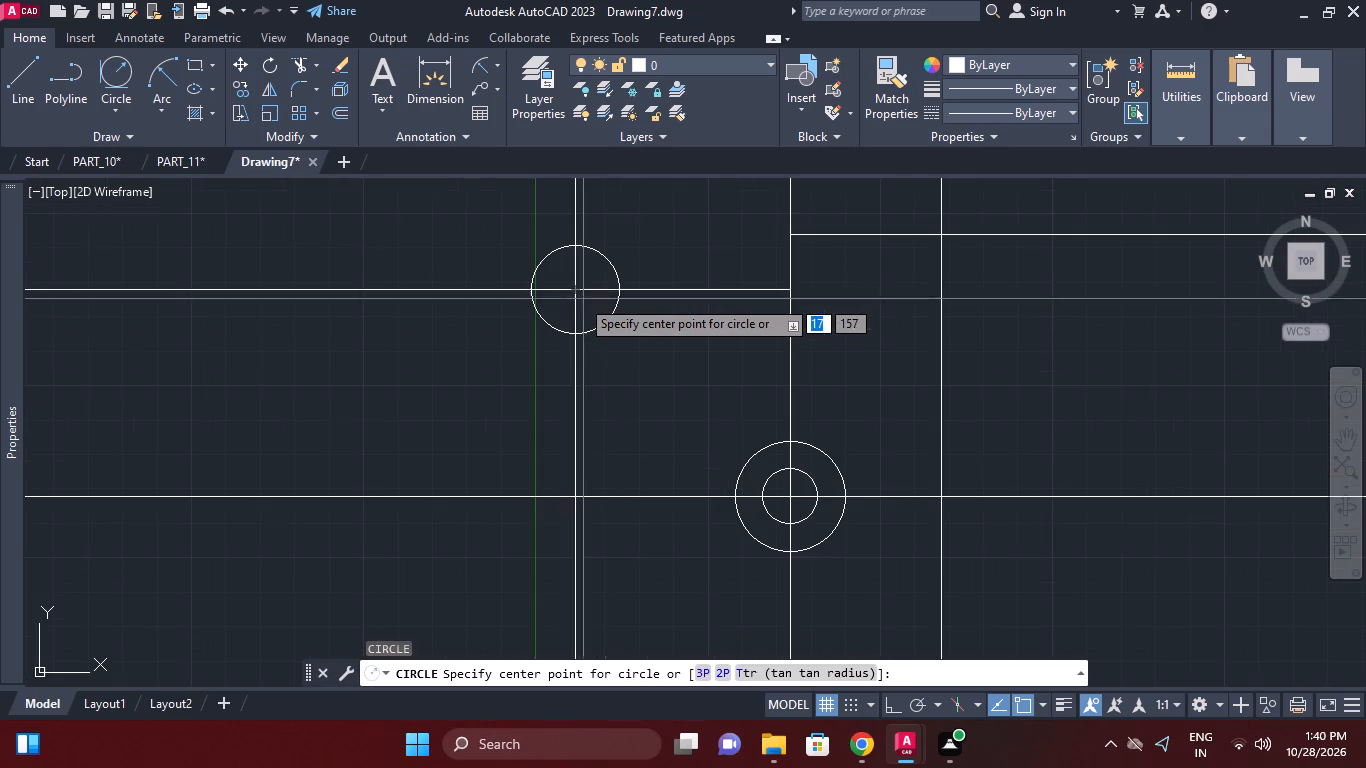
pyautogui.click(578, 288)
pyautogui.write('25')
pyautogui.press('Return')
# Draw concentric circles of radius 16 and 25 where the right vertical line crosses the topmost horizontal line, and end the command.
pyautogui.press('Return')
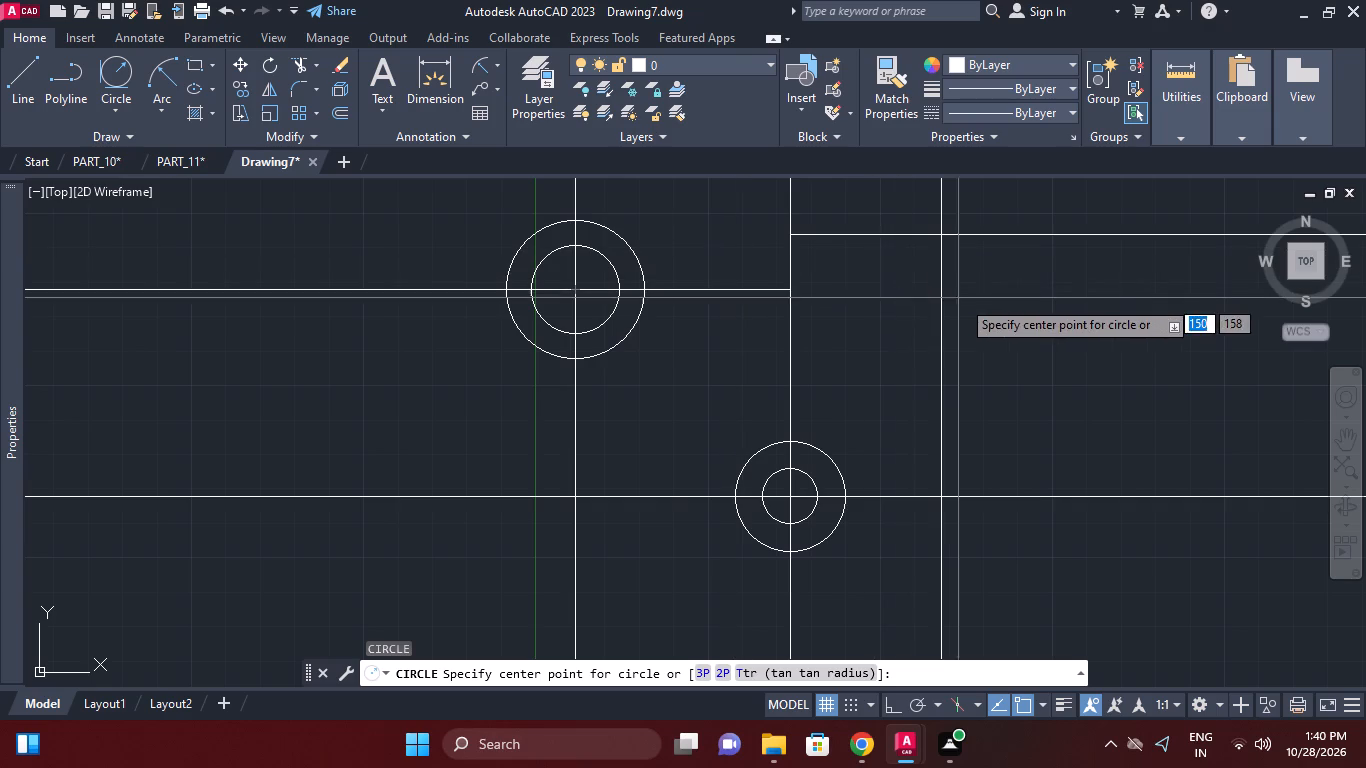
pyautogui.click(936, 231)
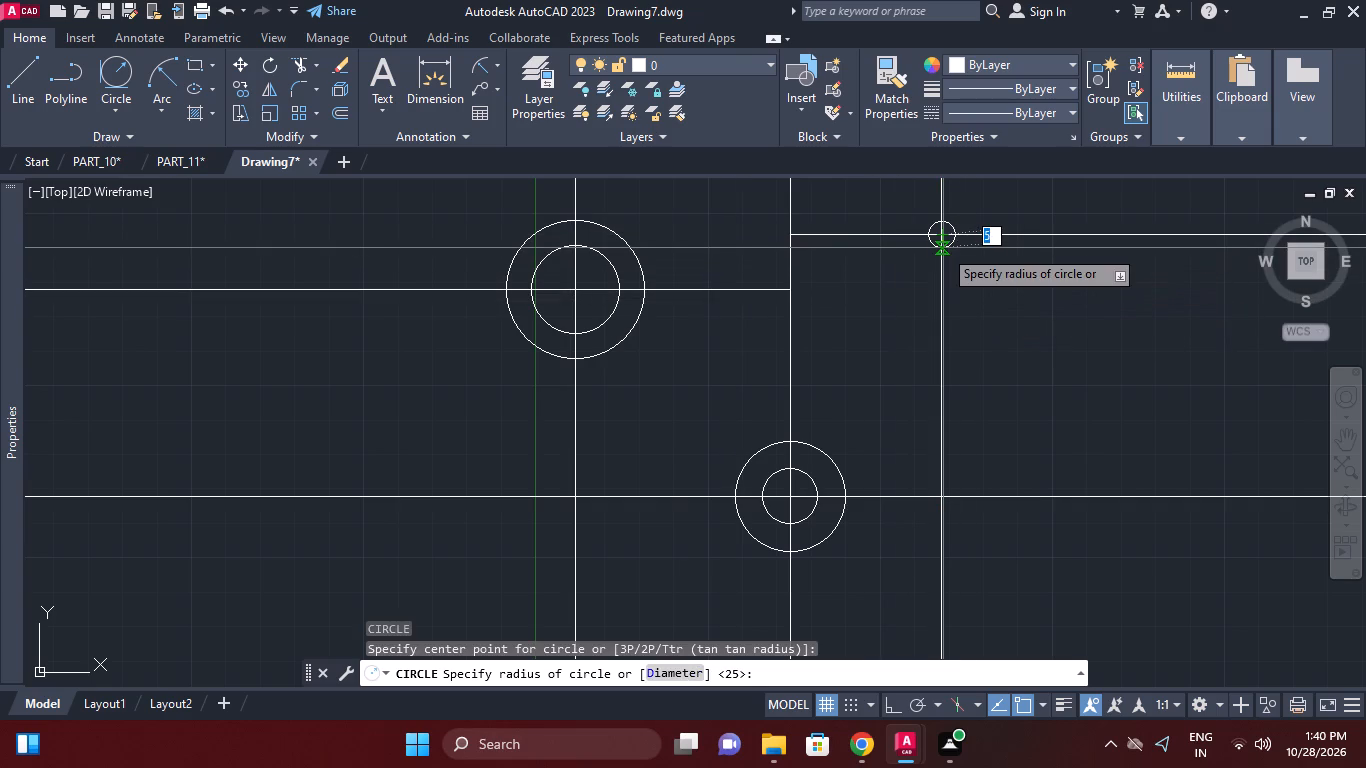
pyautogui.write('16')
pyautogui.press('Return')
pyautogui.press('Return')
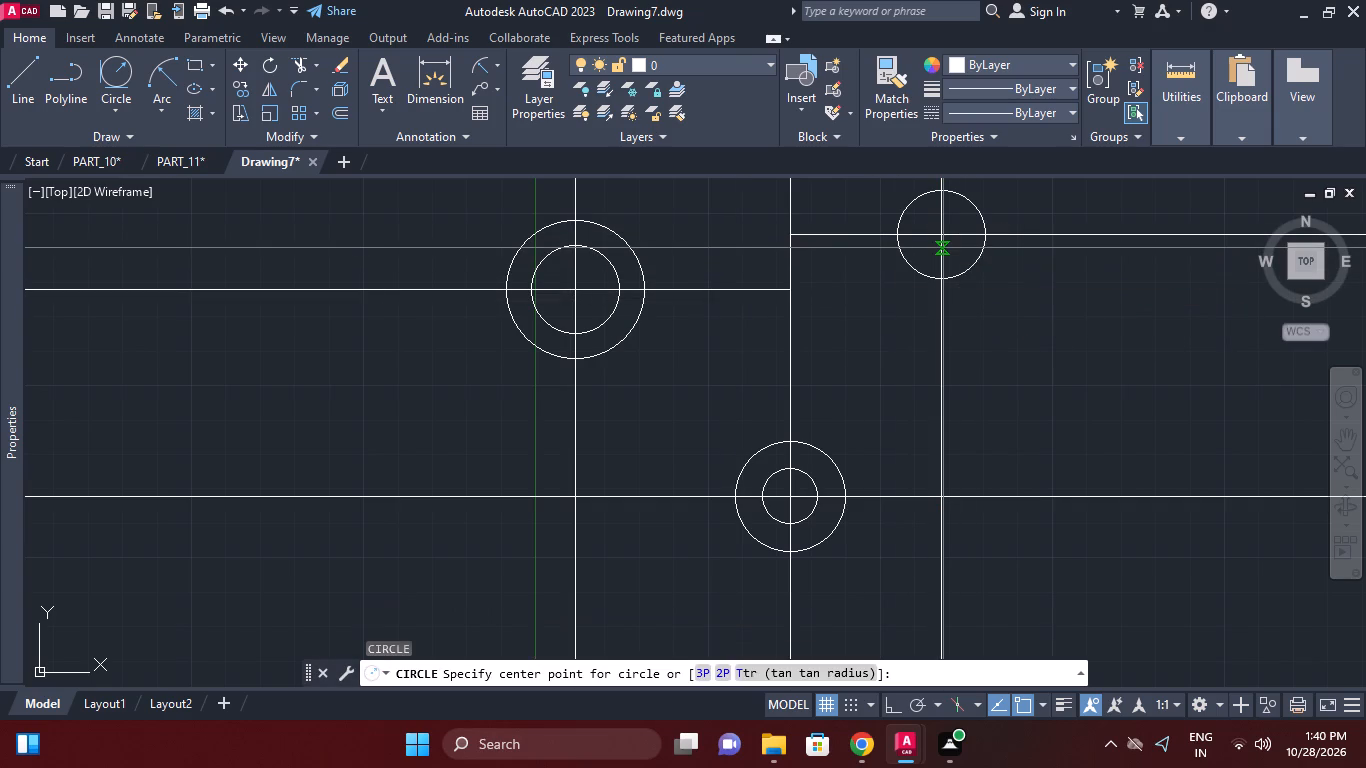
pyautogui.click(942, 233)
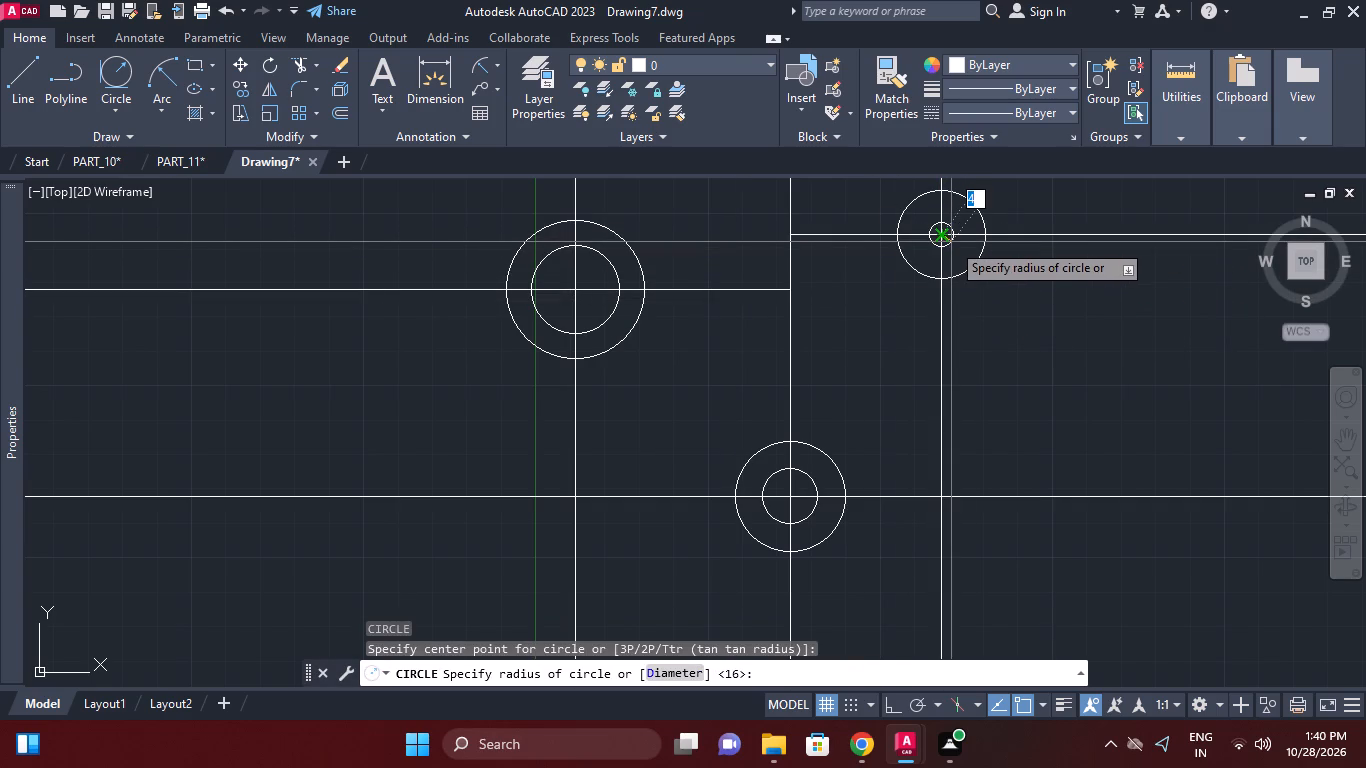
pyautogui.write('25')
pyautogui.press('Return')
pyautogui.press('Return')
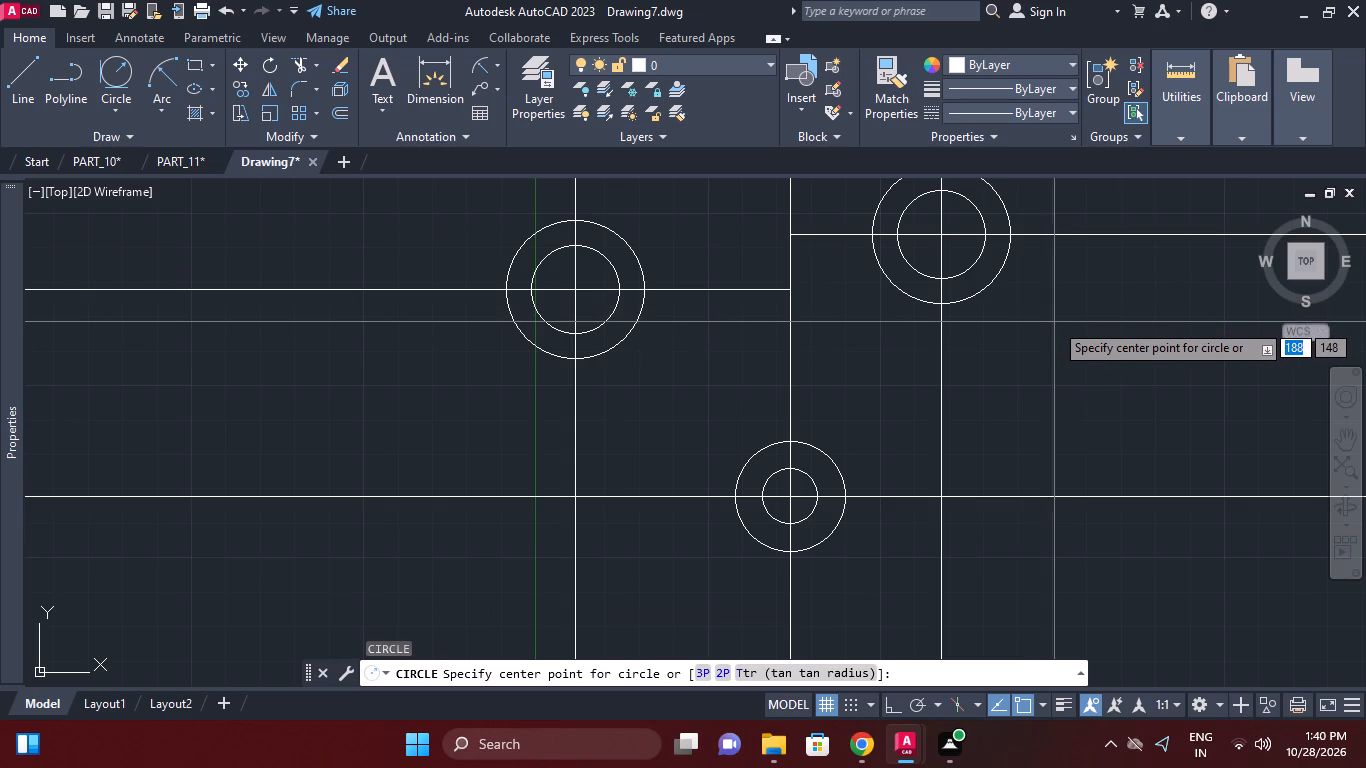
pyautogui.scroll(-1, 1054, 324)
pyautogui.moveTo(1049, 327); pyautogui.dragTo(1027, 342, button='middle')
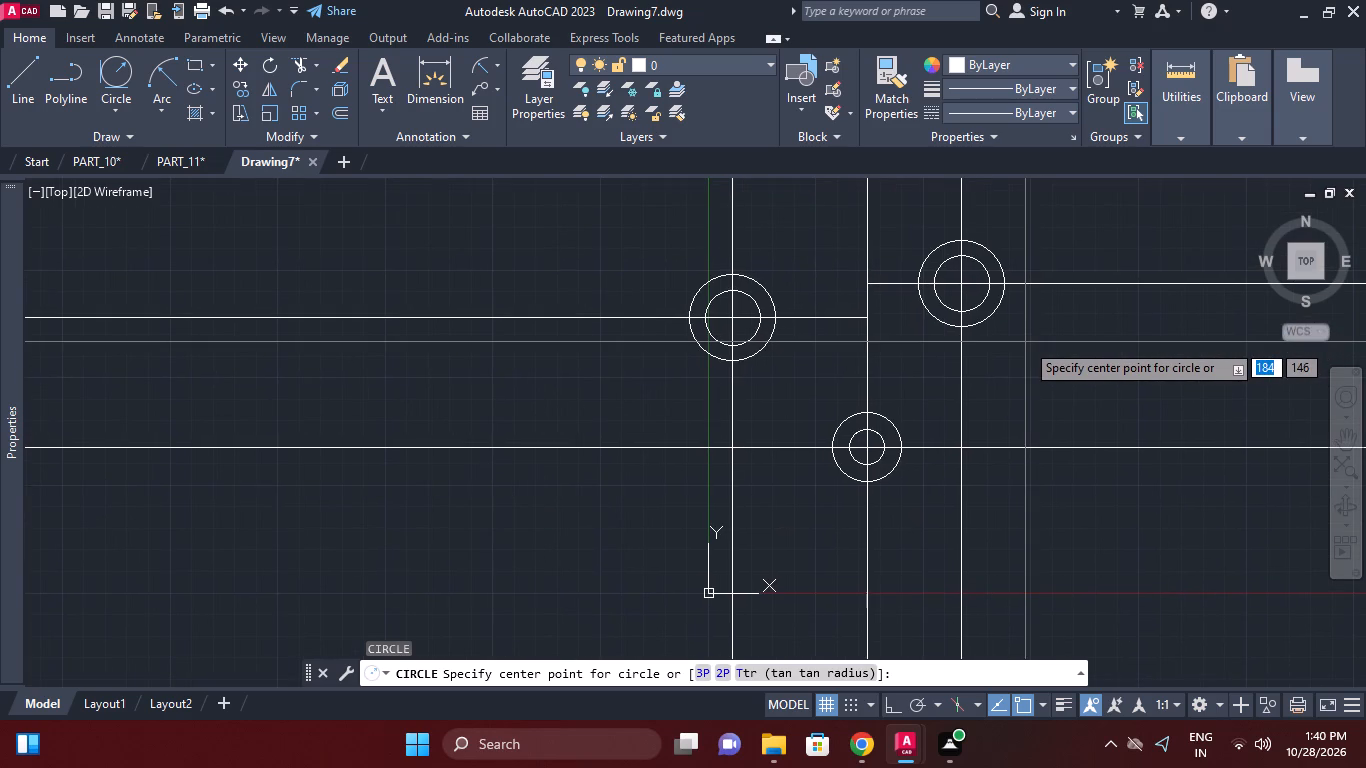
pyautogui.press('Escape')
pyautogui.scroll(-1, 1024, 349)
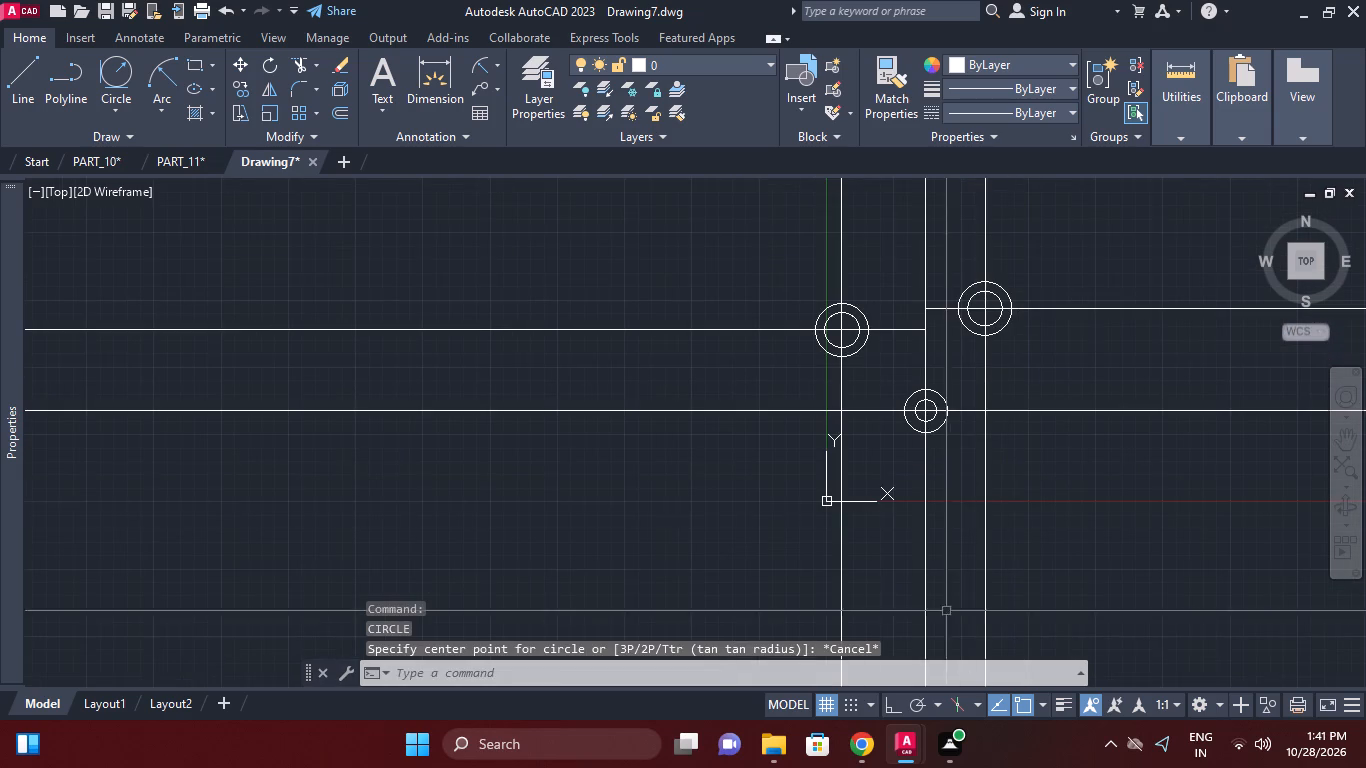
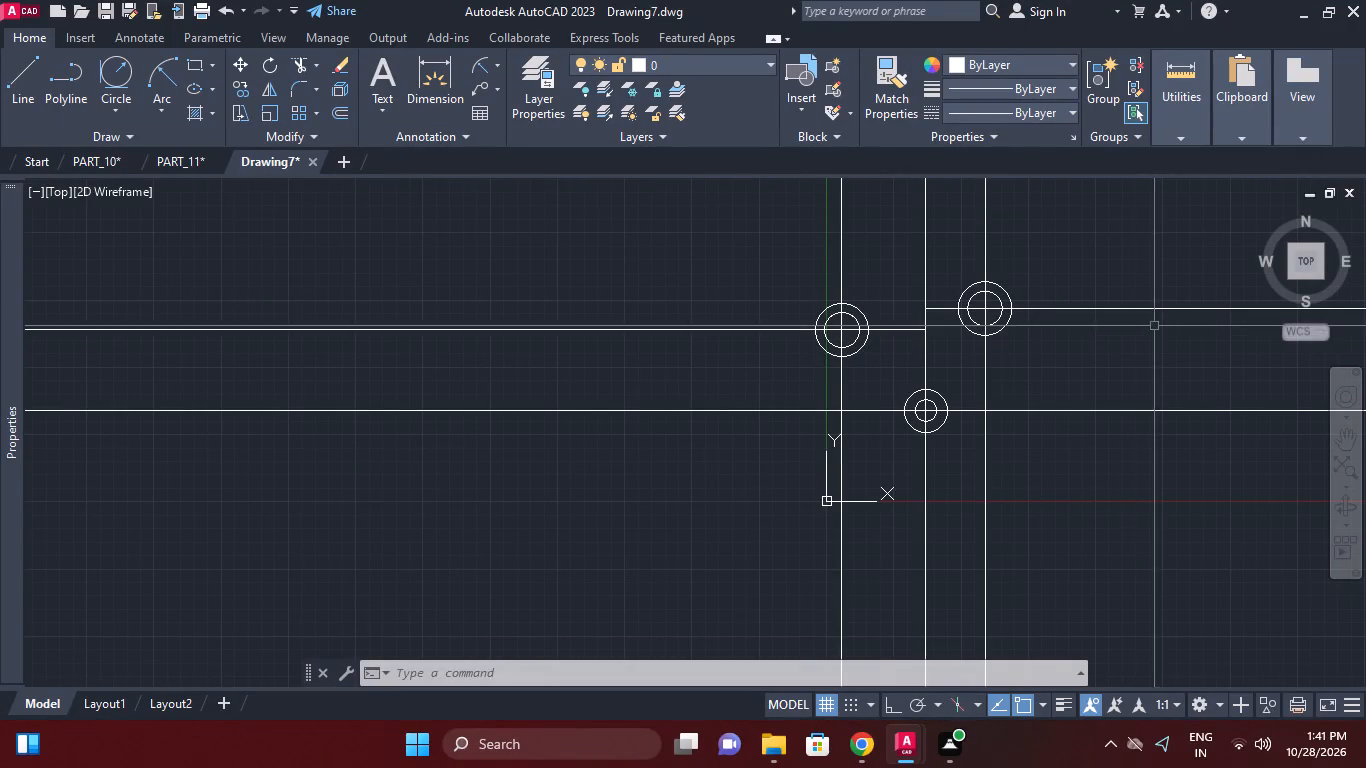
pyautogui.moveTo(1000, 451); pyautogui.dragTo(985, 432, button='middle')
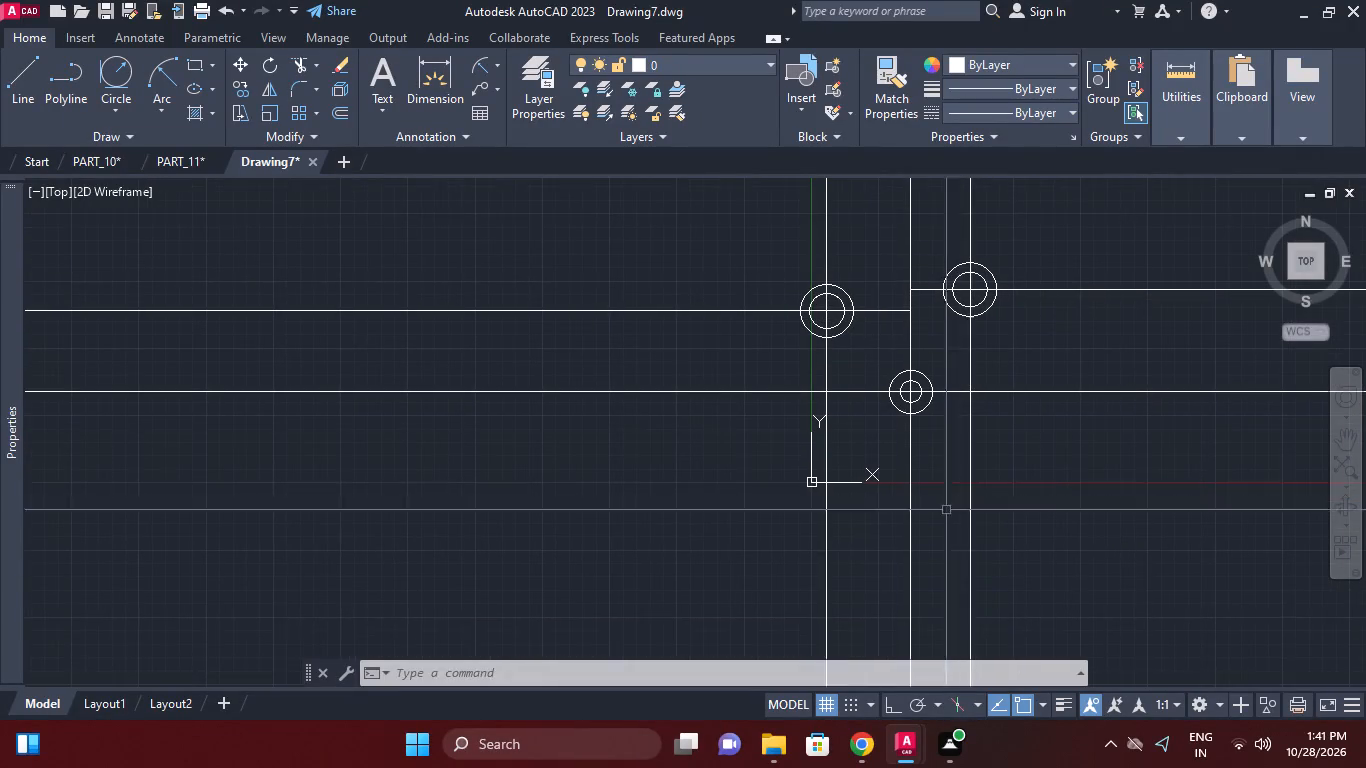
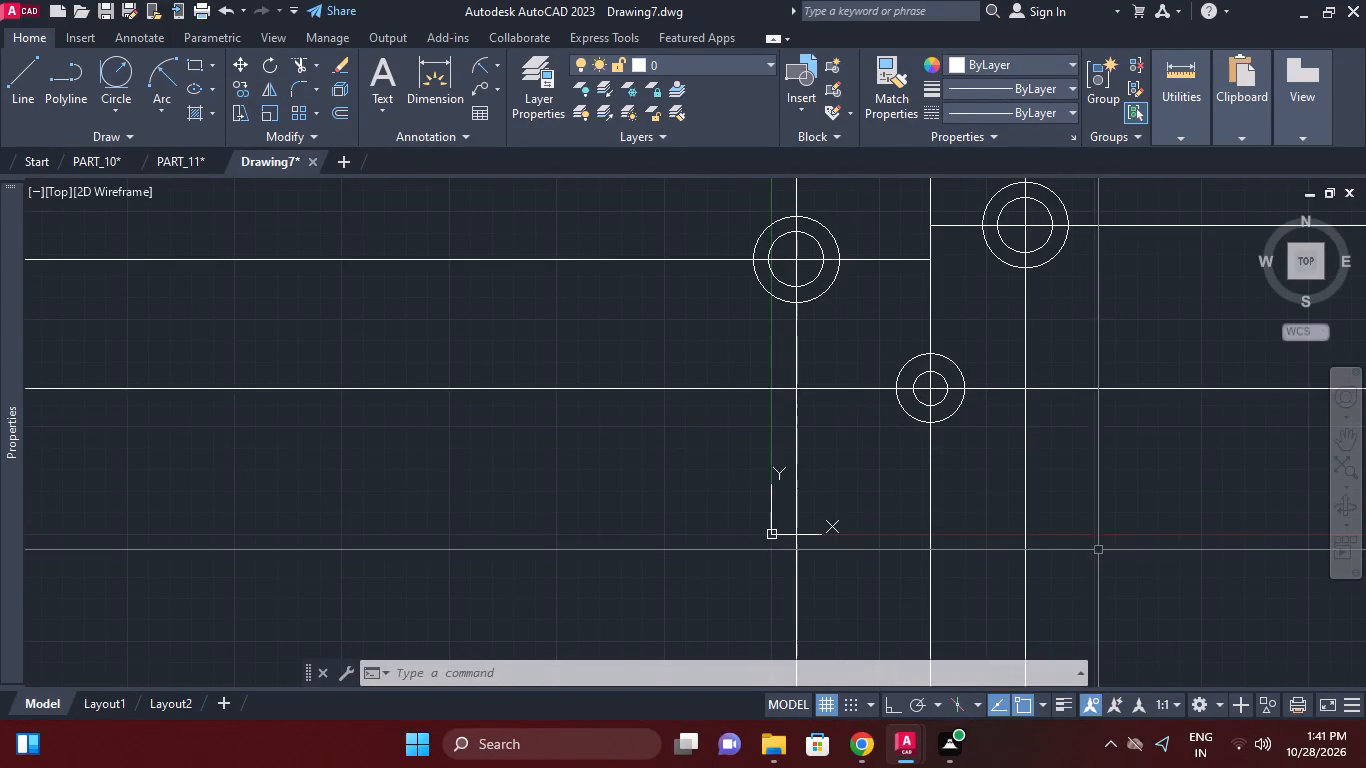
# Erase all the vertical and horizontal construction lines, leaving only the three pairs of concentric circles.
pyautogui.click(1088, 577)
pyautogui.click(753, 505)
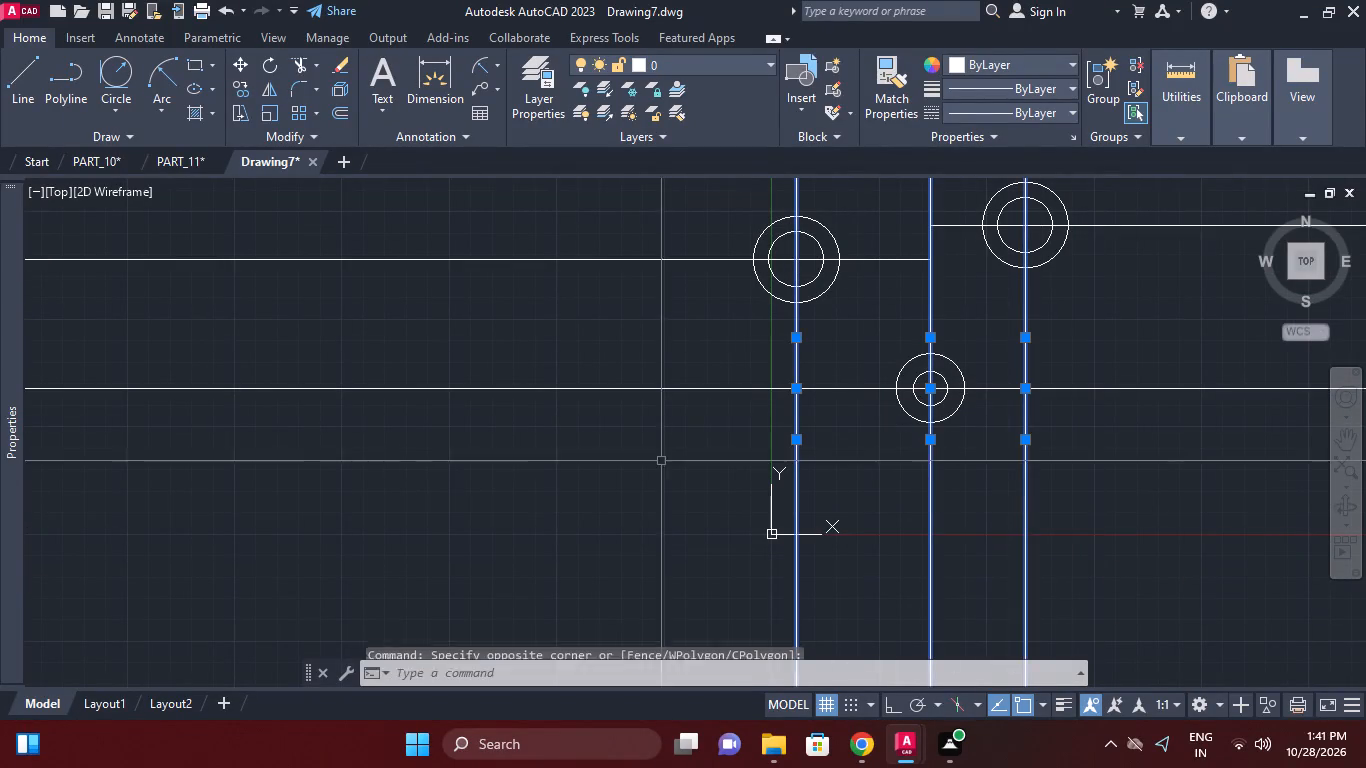
pyautogui.moveTo(661, 461); pyautogui.dragTo(658, 452)
pyautogui.click(598, 237)
pyautogui.moveTo(790, 336); pyautogui.dragTo(768, 344, button='middle')
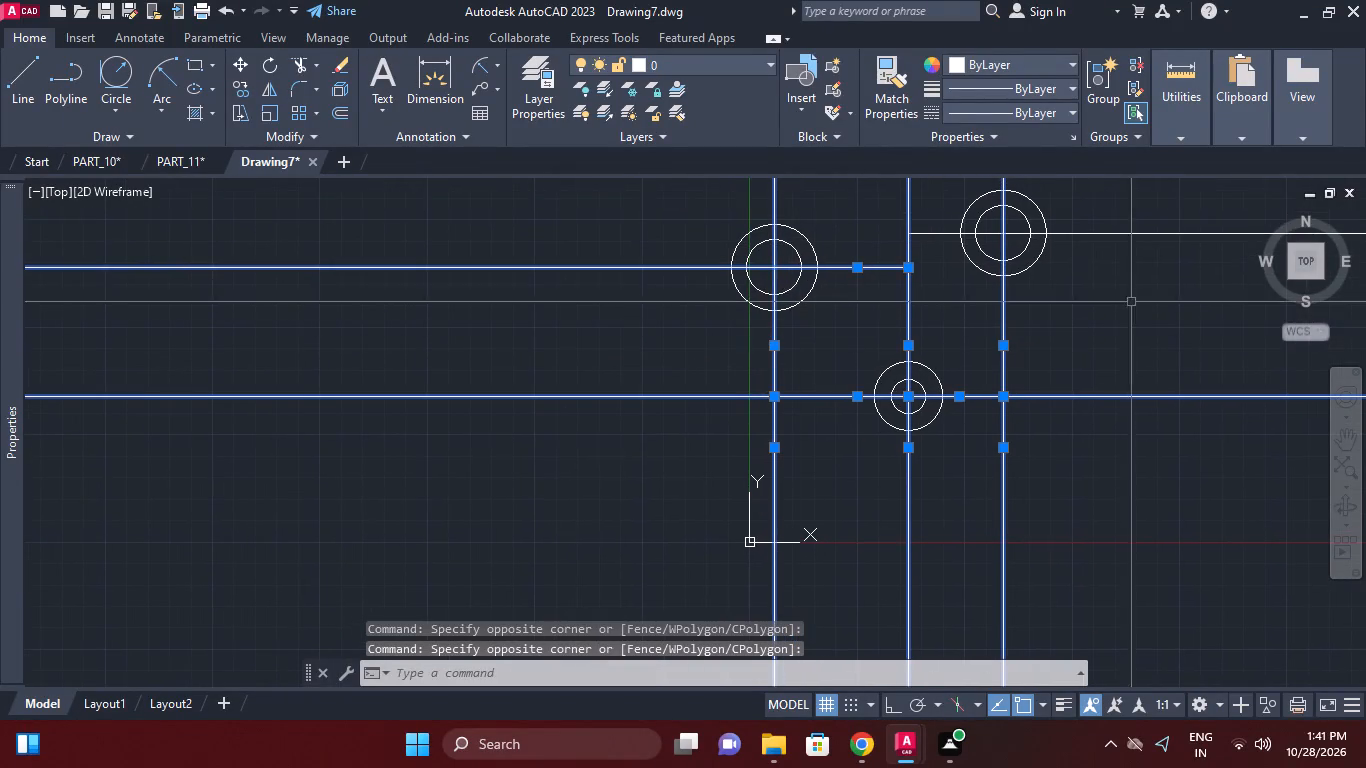
pyautogui.click(1136, 282)
pyautogui.click(1123, 219)
pyautogui.rightClick(1098, 328)
pyautogui.click(1175, 368)
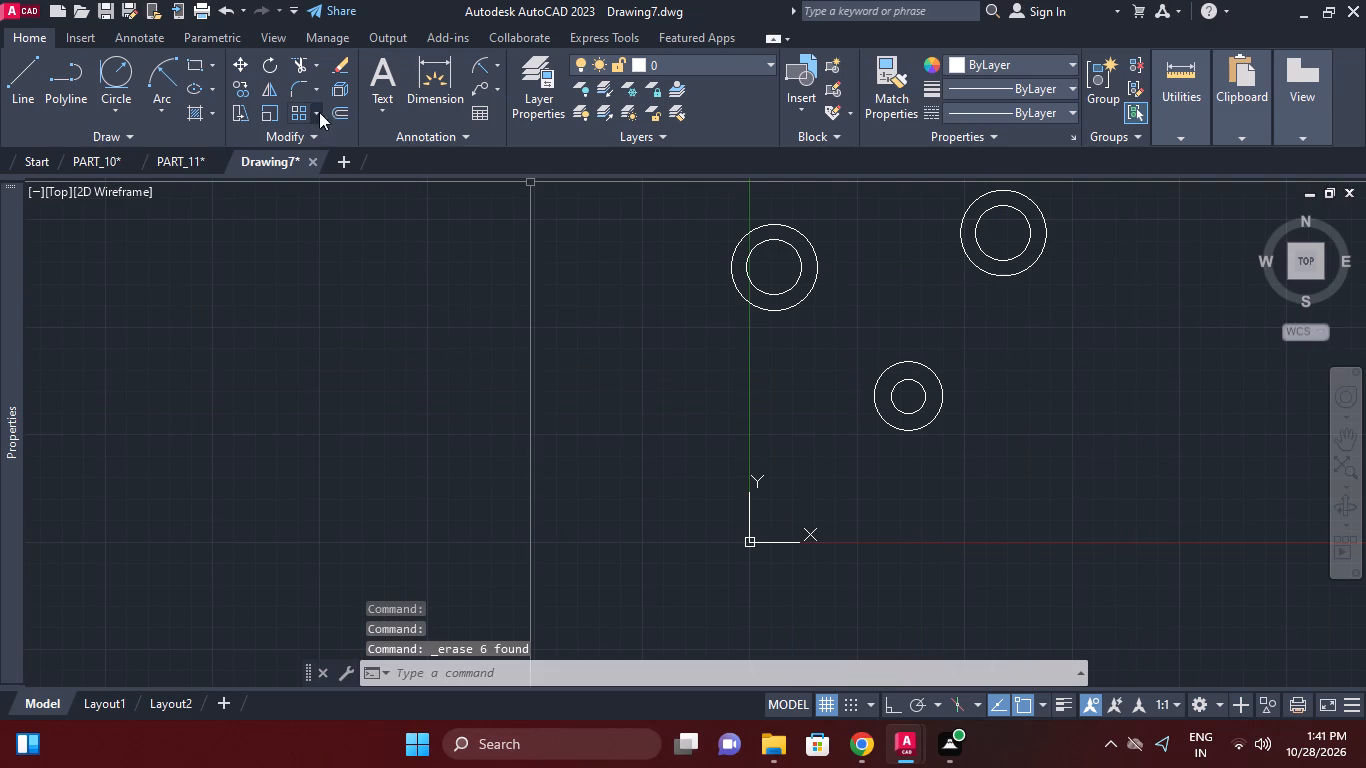
# Draw a start-end-radius arc from the small lower outer circle's left side to the underside of the upper-left outer circle.
pyautogui.click(160, 87)
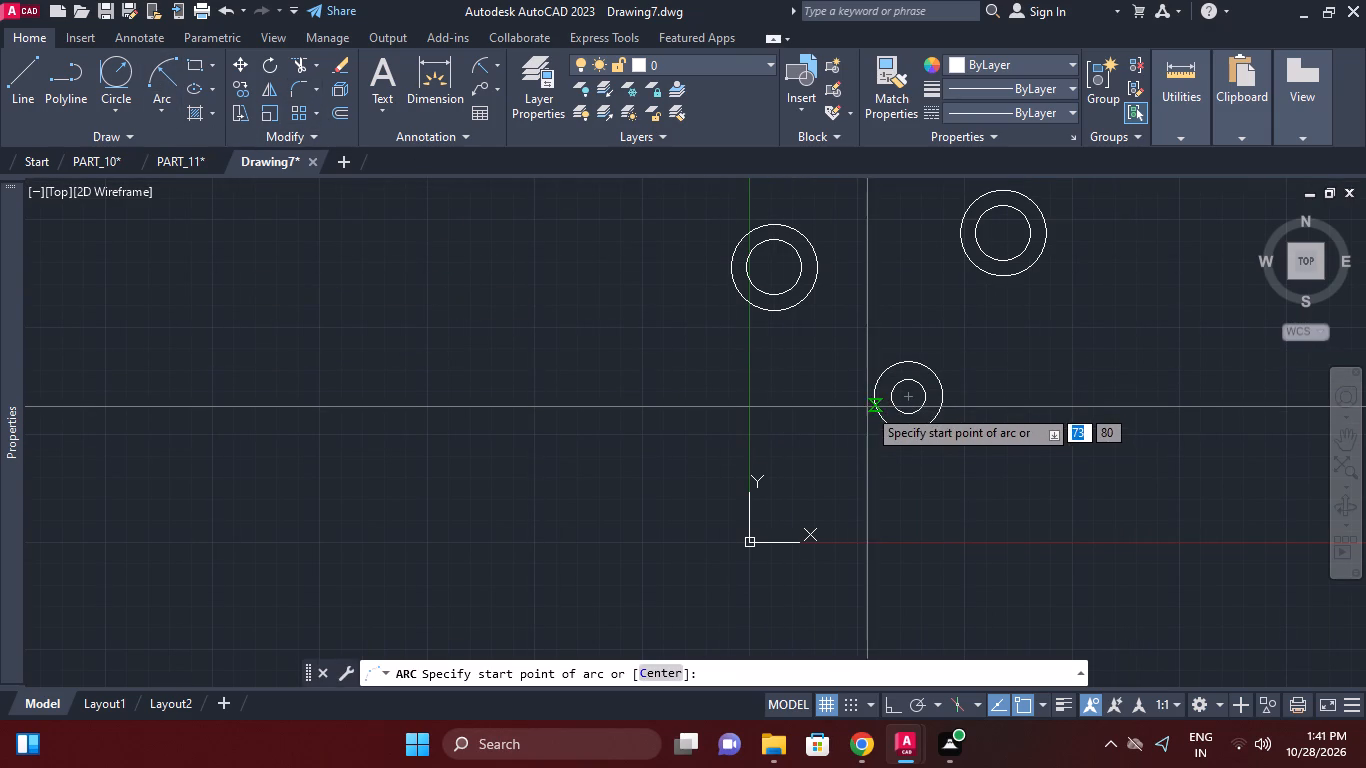
pyautogui.click(874, 407)
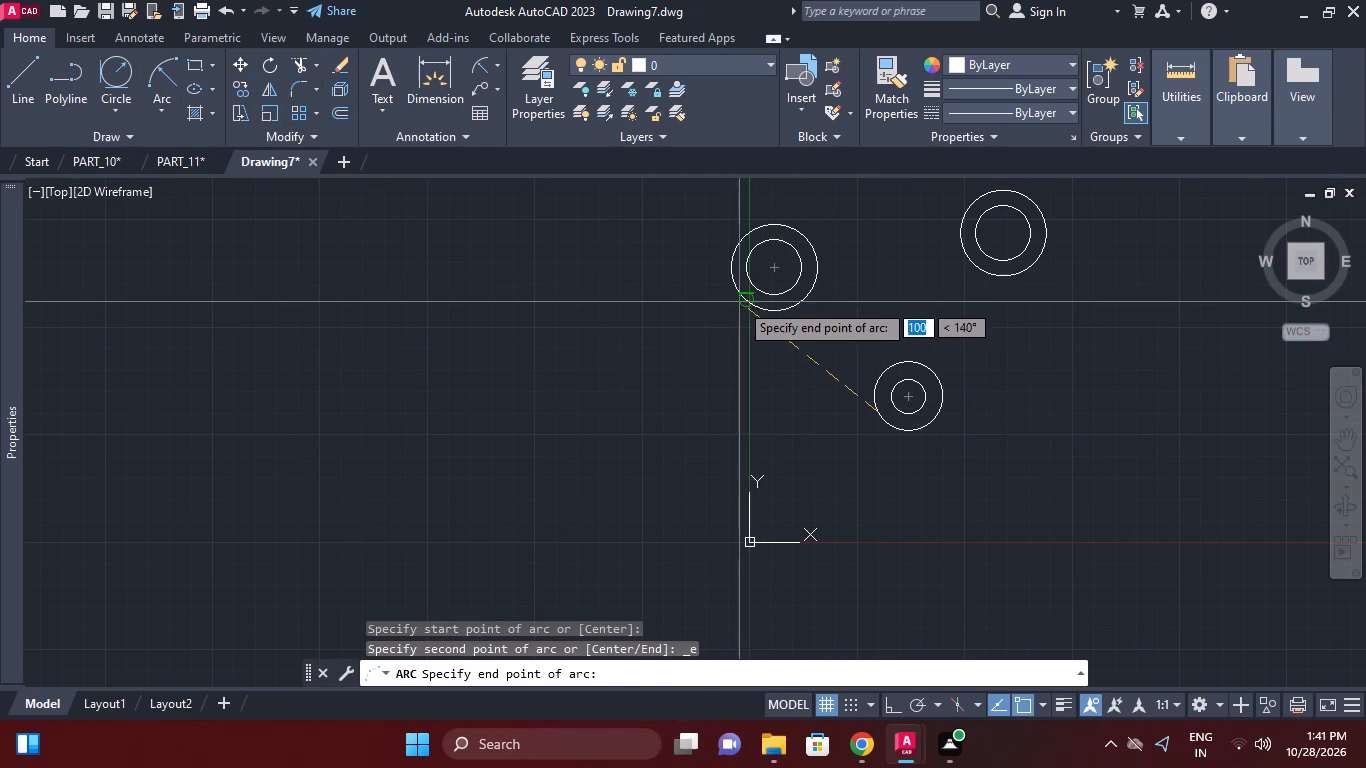
pyautogui.click(739, 302)
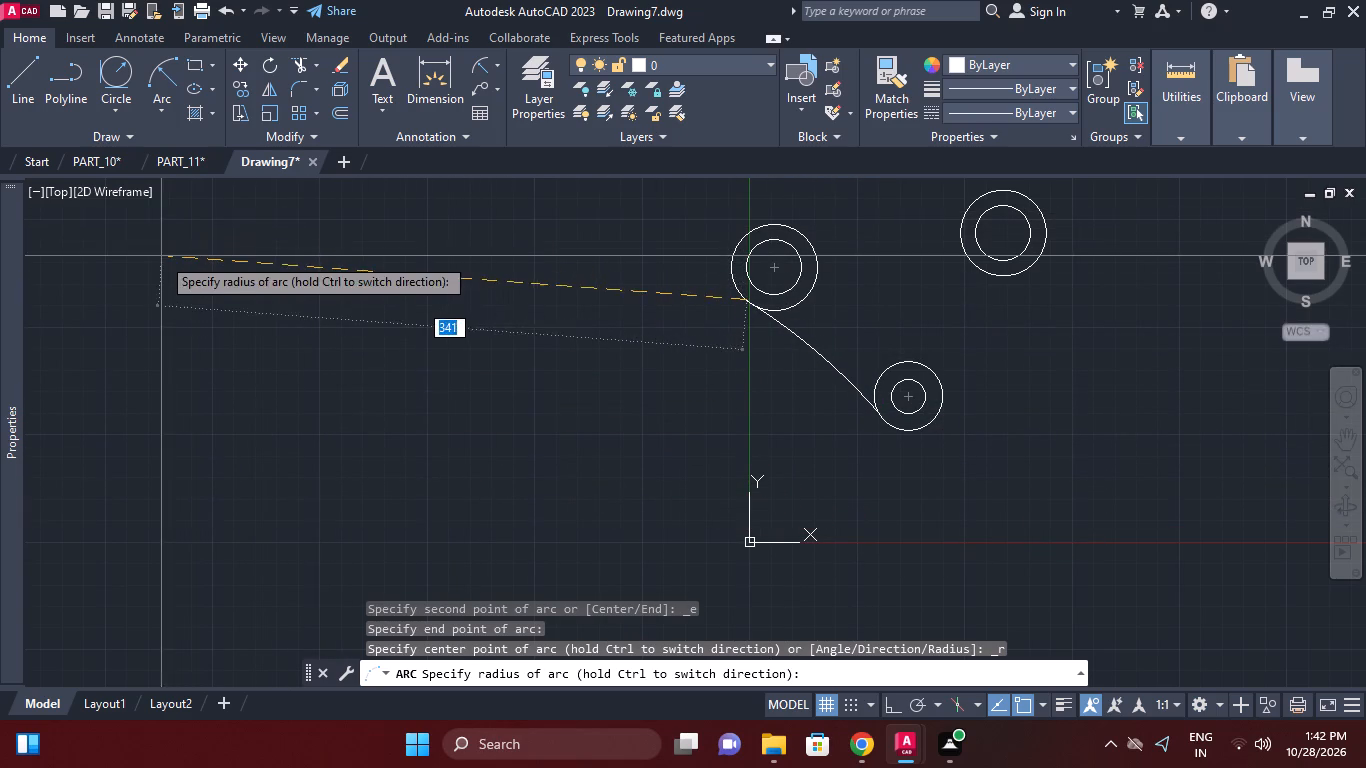
pyautogui.click(383, 259)
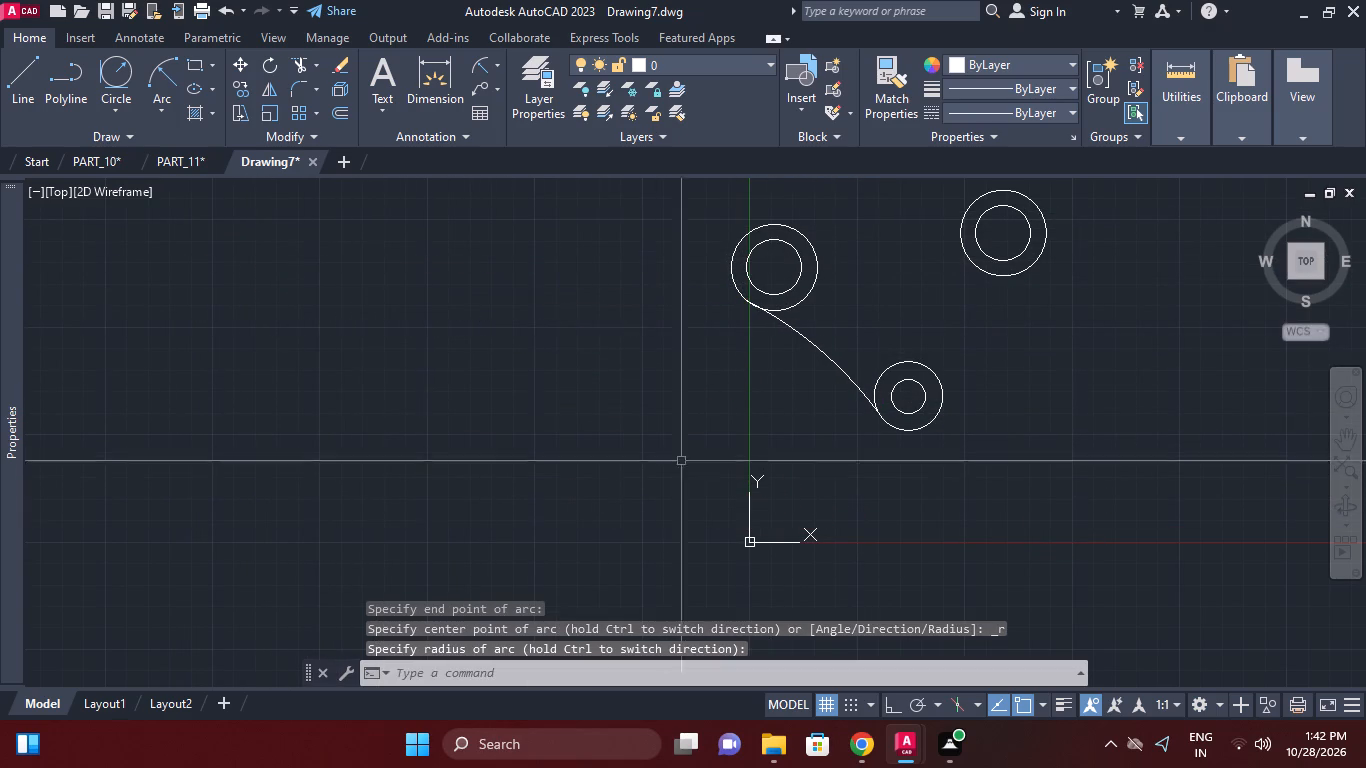
# Stretch the arc's upper endpoint along the upper-left outer circle, closer to the circle's bottom.
pyautogui.scroll(4, 875, 354)
pyautogui.click(708, 356)
pyautogui.click(600, 372)
pyautogui.scroll(-2, 768, 335)
pyautogui.moveTo(775, 344); pyautogui.dragTo(779, 348, button='middle')
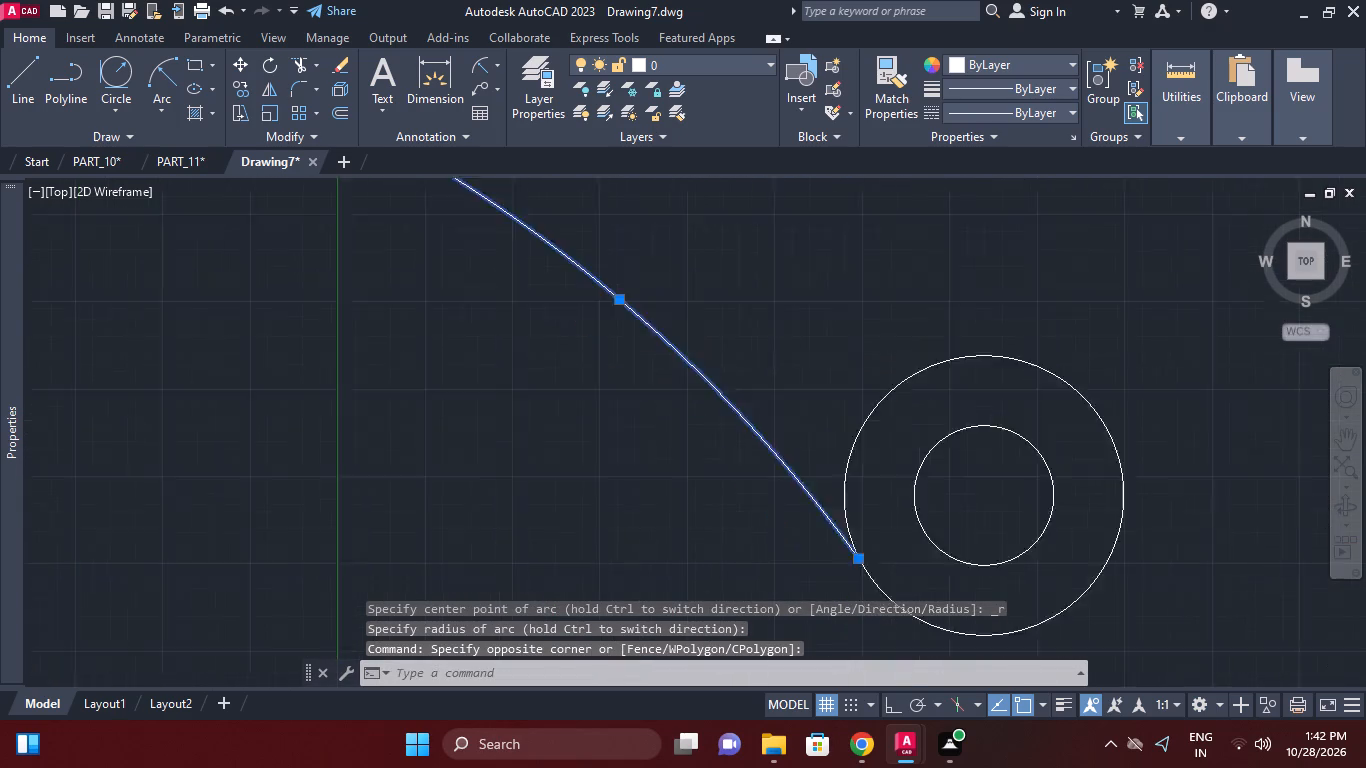
pyautogui.moveTo(779, 348); pyautogui.dragTo(834, 391, button='middle')
pyautogui.scroll(2, 547, 262)
pyautogui.click(561, 210)
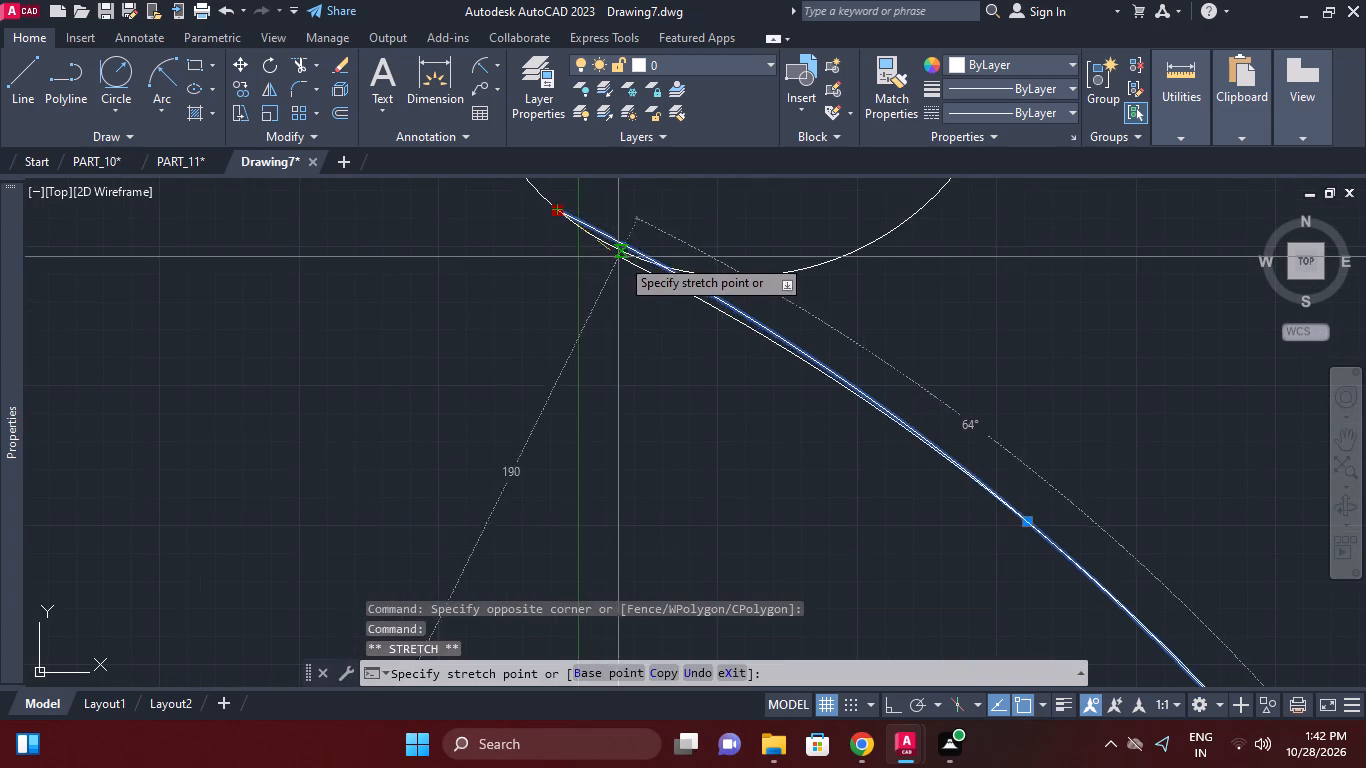
pyautogui.click(631, 254)
# Stretch the arc's lower endpoint up along the left side of the small lower outer circle.
pyautogui.scroll(-2, 798, 272)
pyautogui.scroll(-1, 940, 391)
pyautogui.moveTo(949, 418); pyautogui.dragTo(930, 395, button='middle')
pyautogui.scroll(2, 996, 463)
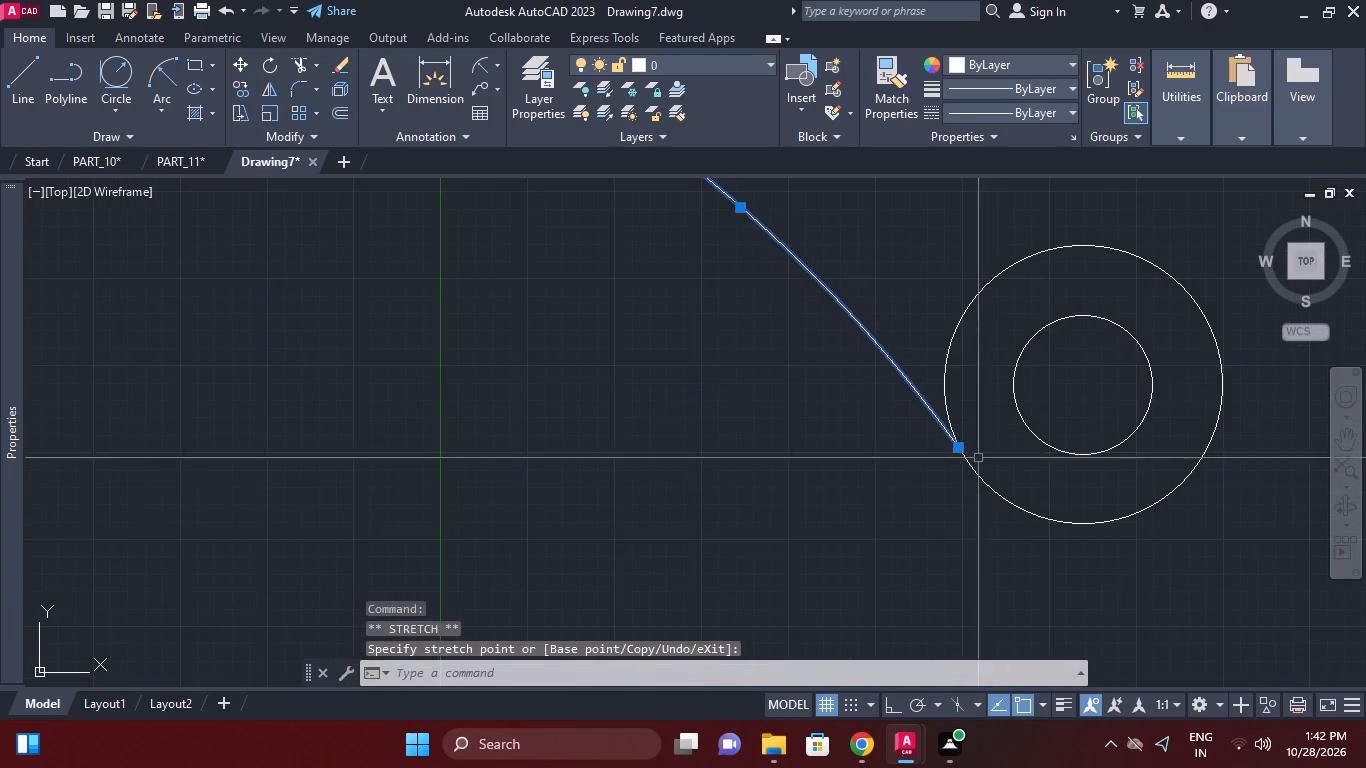
pyautogui.scroll(1, 978, 458)
pyautogui.click(945, 441)
pyautogui.click(921, 360)
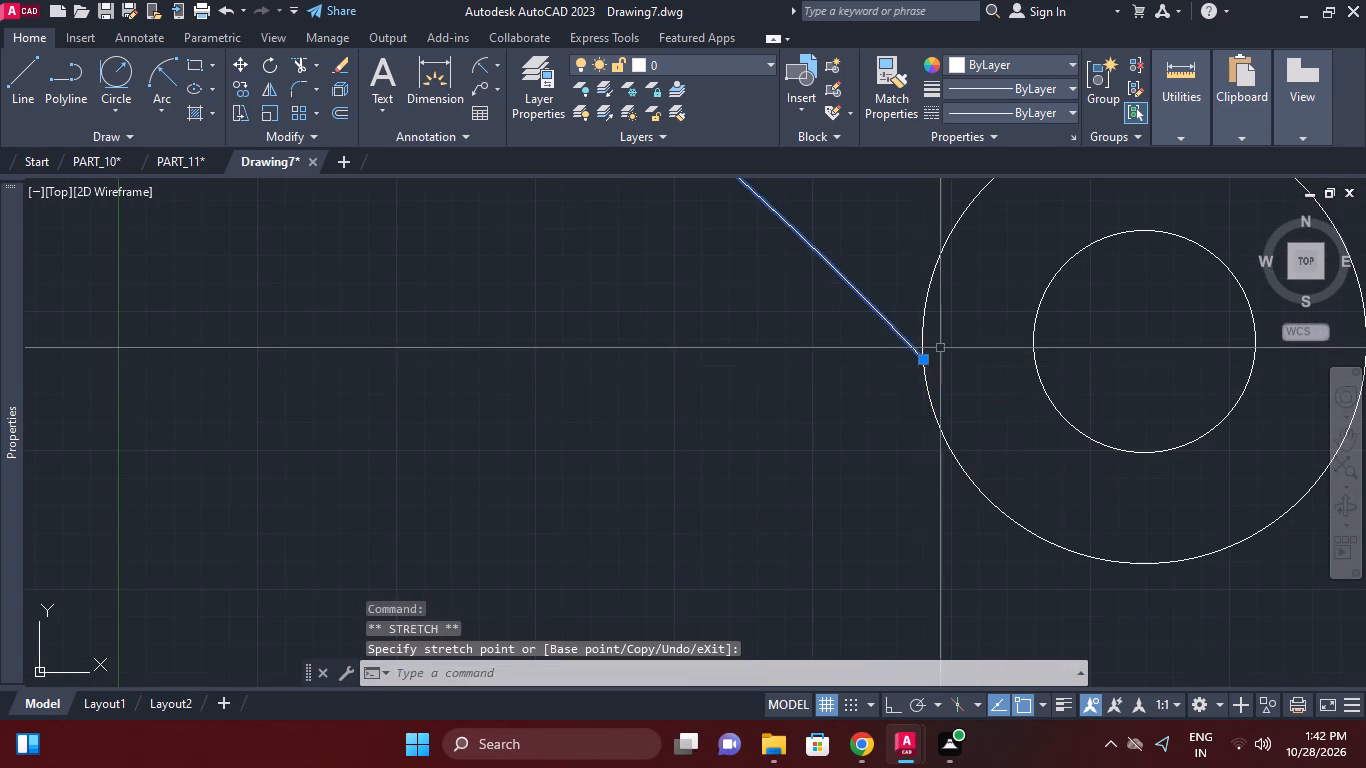
# Bulge the connecting arc outward at its midpoint and move its lower endpoint slightly down the small outer circle.
pyautogui.scroll(-4, 968, 358)
pyautogui.moveTo(969, 385); pyautogui.dragTo(970, 455, button='middle')
pyautogui.click(906, 392)
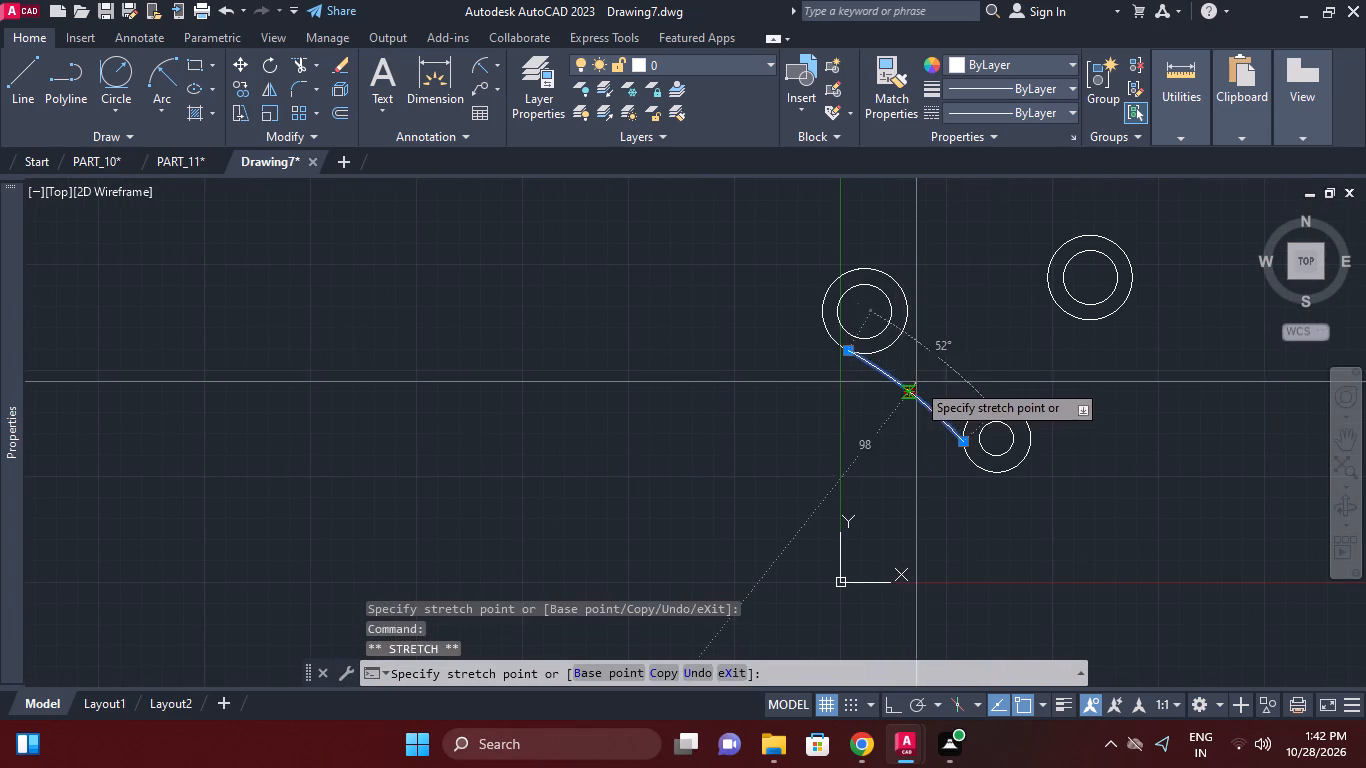
pyautogui.click(919, 379)
pyautogui.scroll(2, 936, 435)
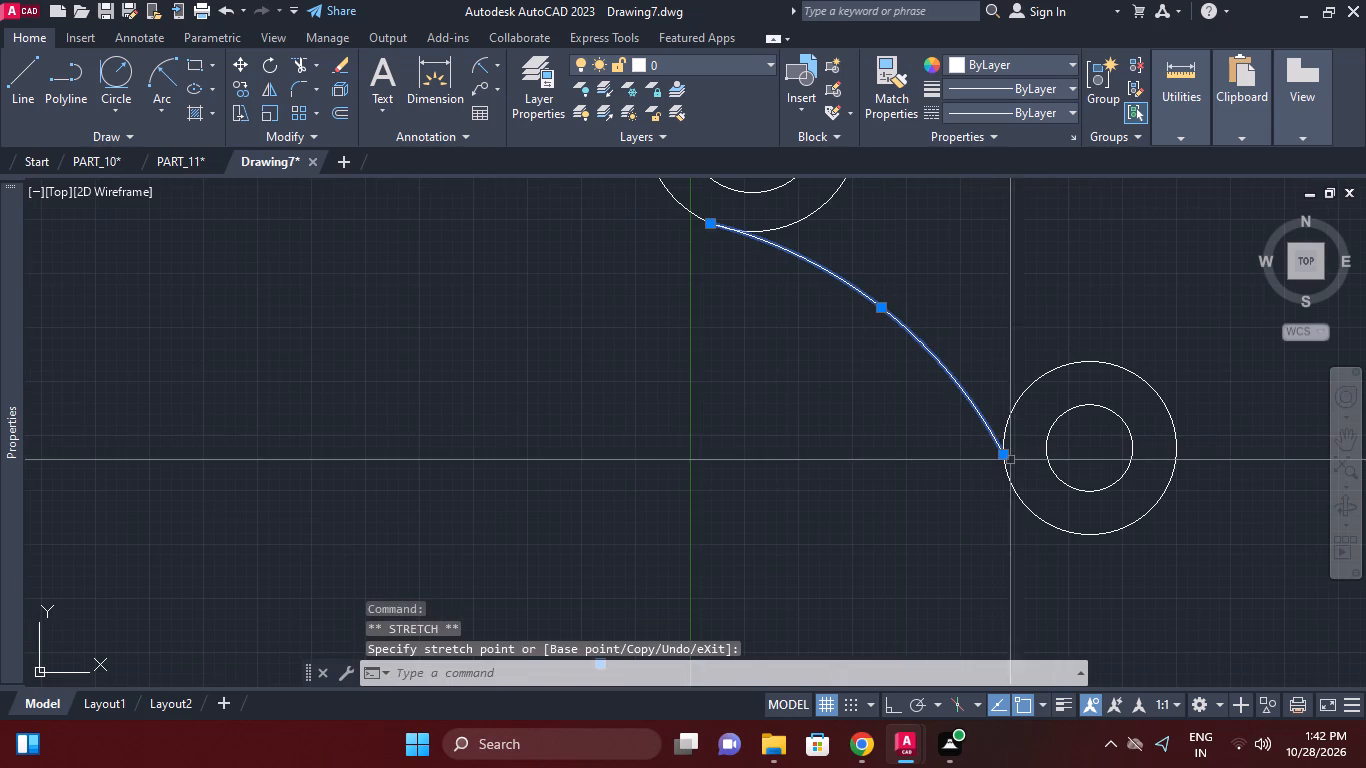
pyautogui.click(1003, 454)
pyautogui.click(1013, 485)
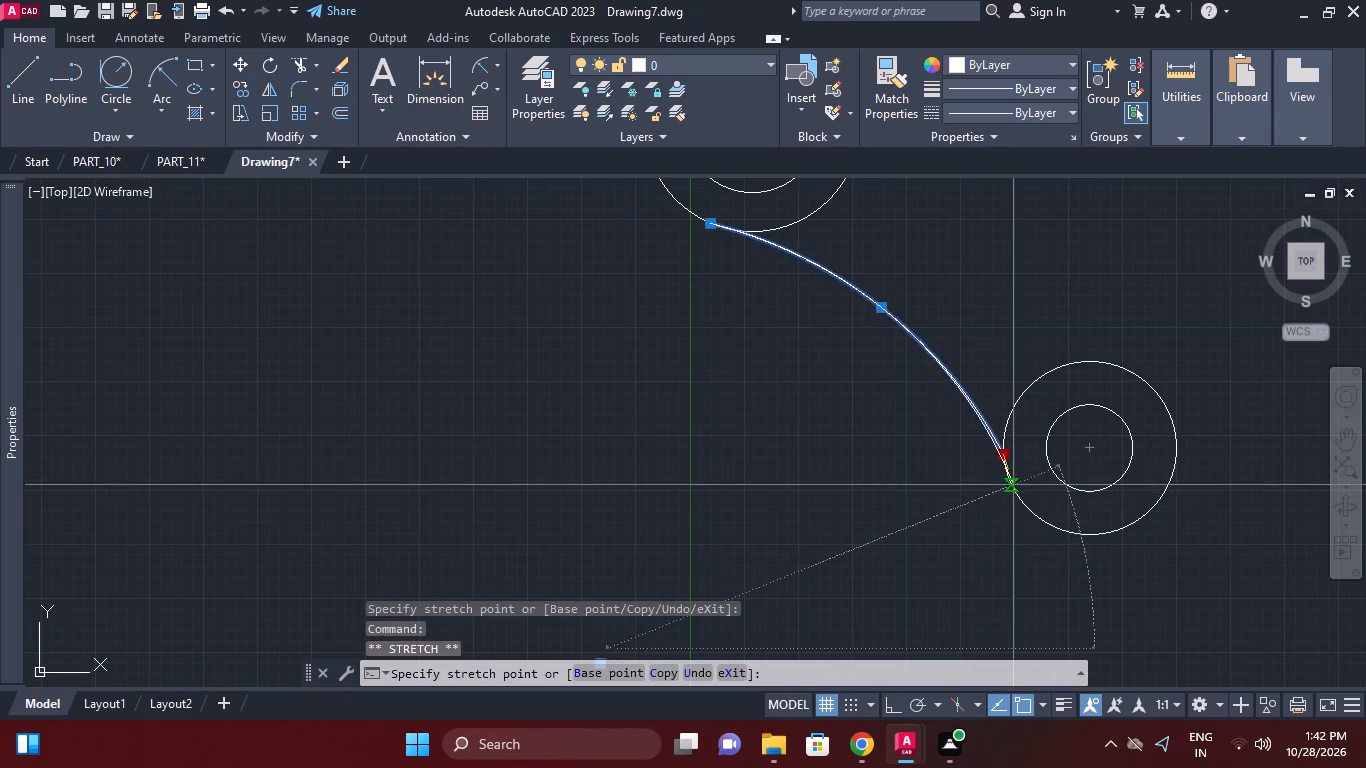
# Stretch the arc's upper endpoint further along the upper-left outer circle for a smoother connection.
pyautogui.scroll(3, 998, 454)
pyautogui.scroll(-2, 992, 421)
pyautogui.moveTo(992, 421); pyautogui.dragTo(1015, 505, button='middle')
pyautogui.moveTo(839, 357); pyautogui.dragTo(921, 476, button='middle')
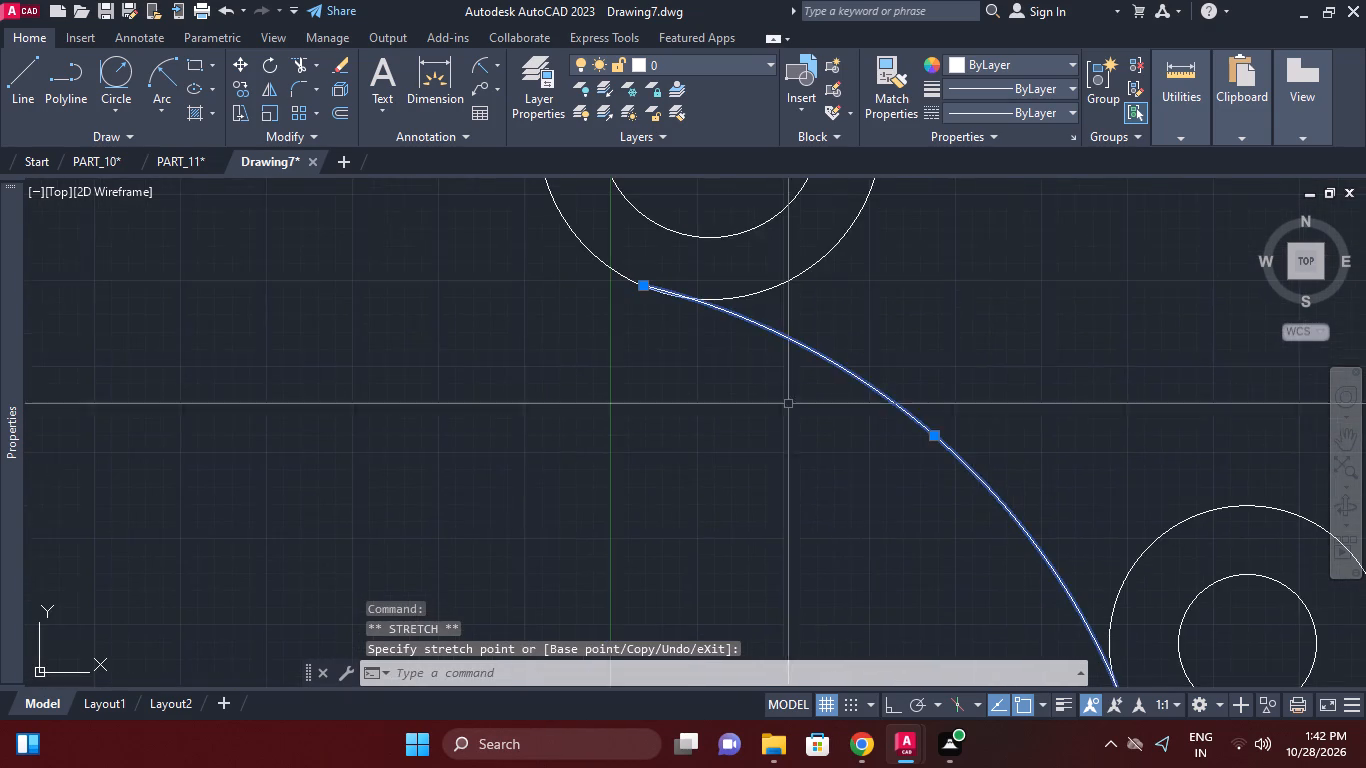
pyautogui.scroll(1, 699, 320)
pyautogui.press('Escape')
pyautogui.click(727, 298)
pyautogui.click(611, 266)
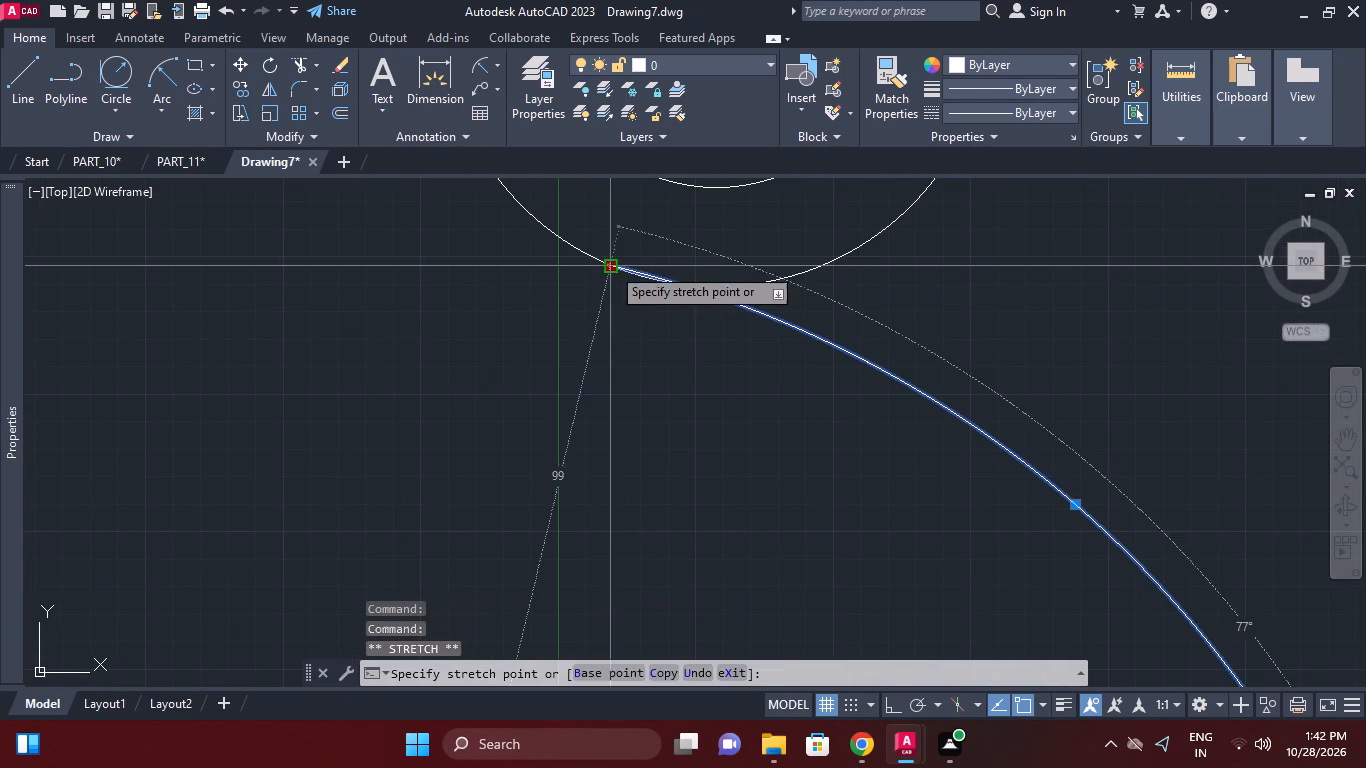
pyautogui.click(639, 276)
pyautogui.press('Escape')
# Draw a line tangent to the right sides of the small lower outer circle and the upper-right outer circle.
pyautogui.scroll(-3, 691, 314)
pyautogui.middleClick(784, 397)
pyautogui.middleClick(836, 393)
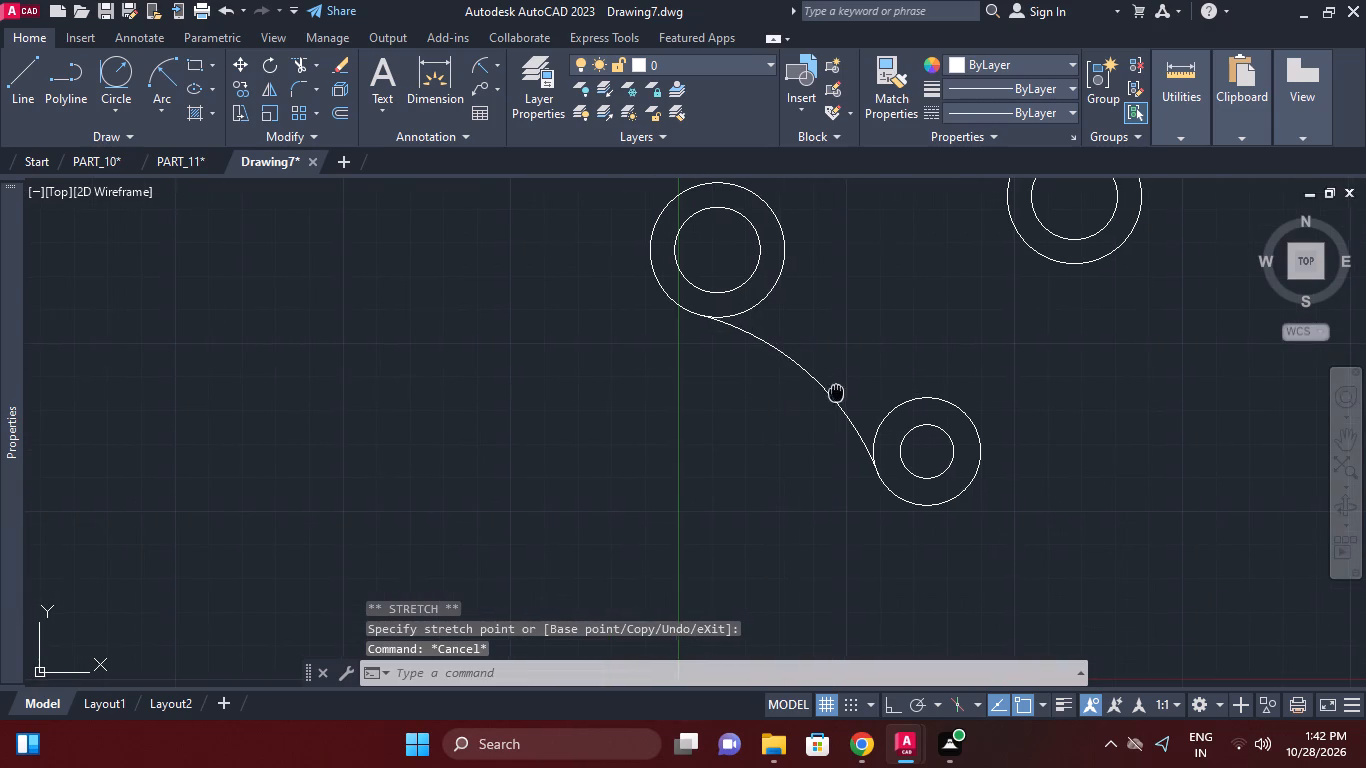
pyautogui.scroll(-1, 851, 359)
pyautogui.moveTo(847, 381); pyautogui.dragTo(841, 400, button='middle')
pyautogui.moveTo(910, 403); pyautogui.dragTo(899, 403, button='middle')
pyautogui.write('l')
pyautogui.press('space')
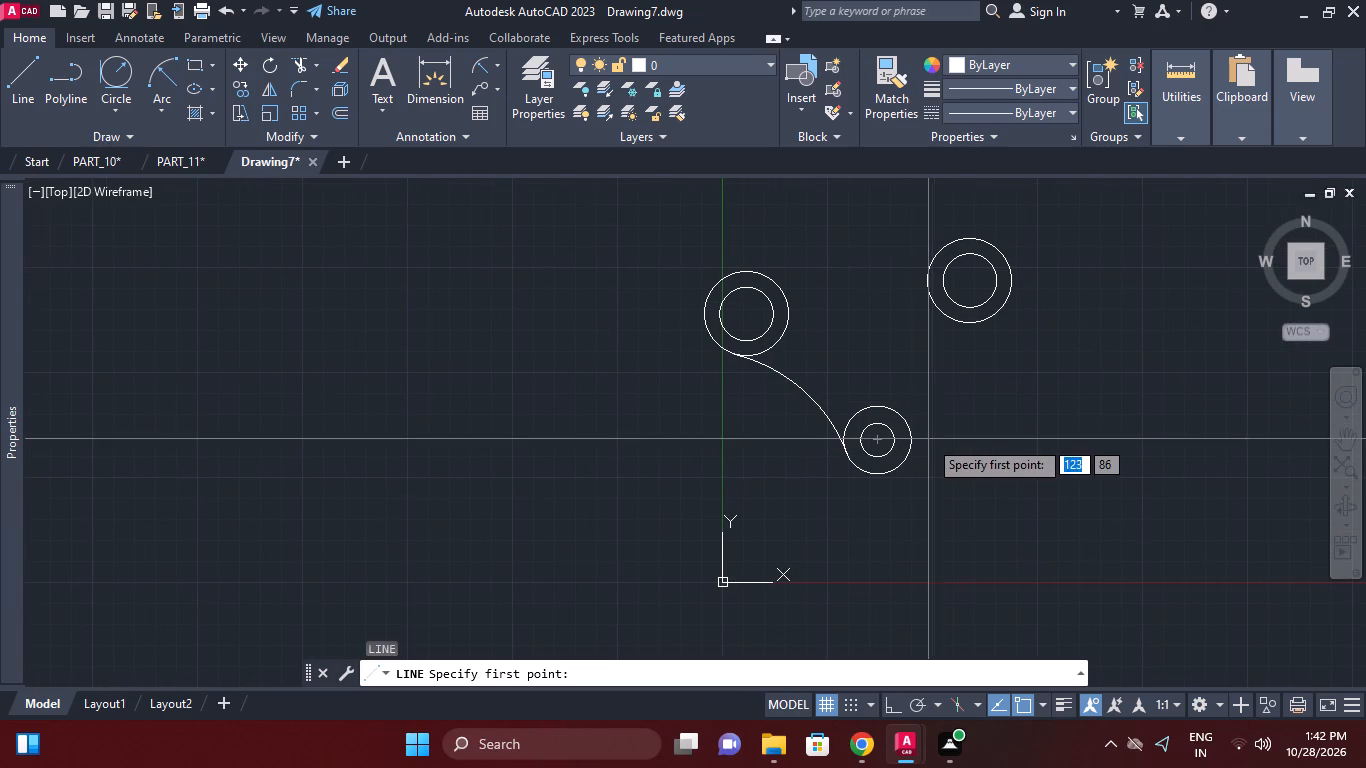
pyautogui.press('t')
pyautogui.write('an')
pyautogui.press('space')
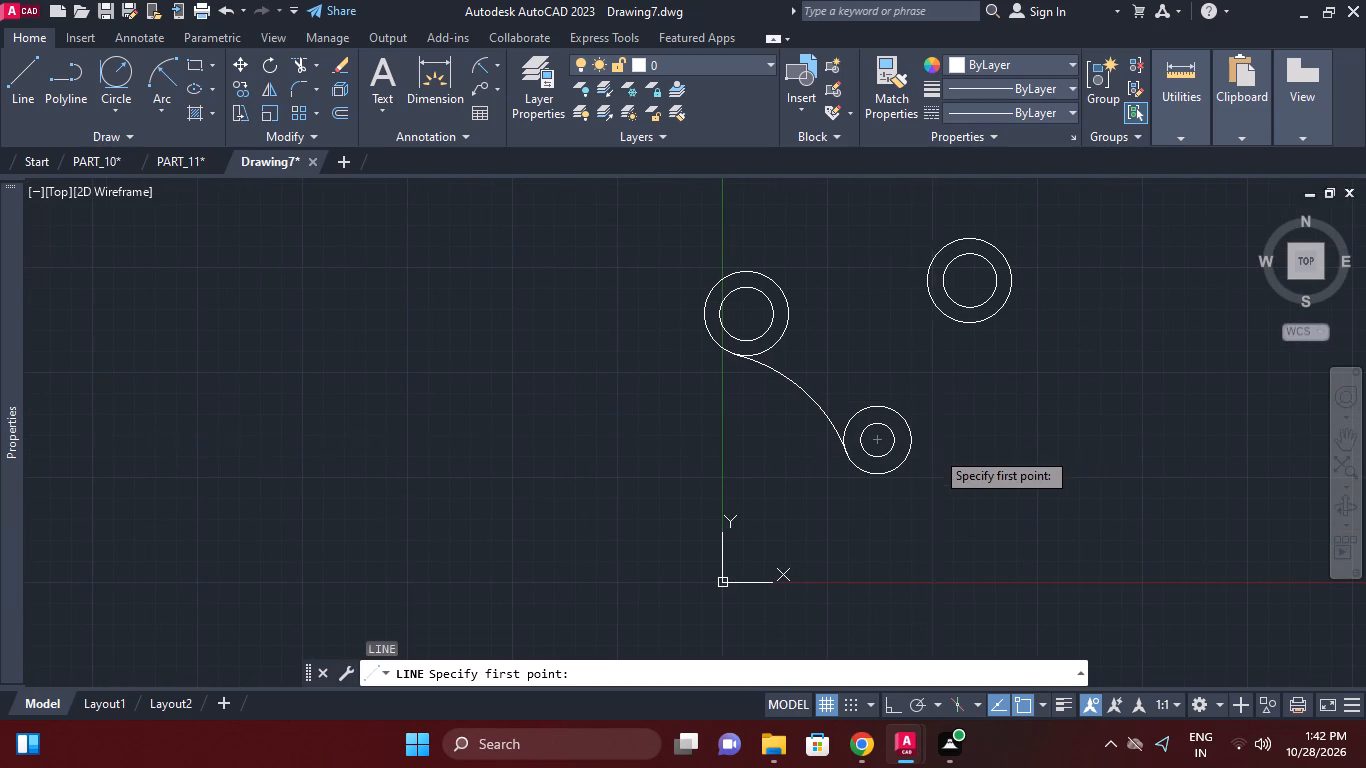
pyautogui.click(904, 459)
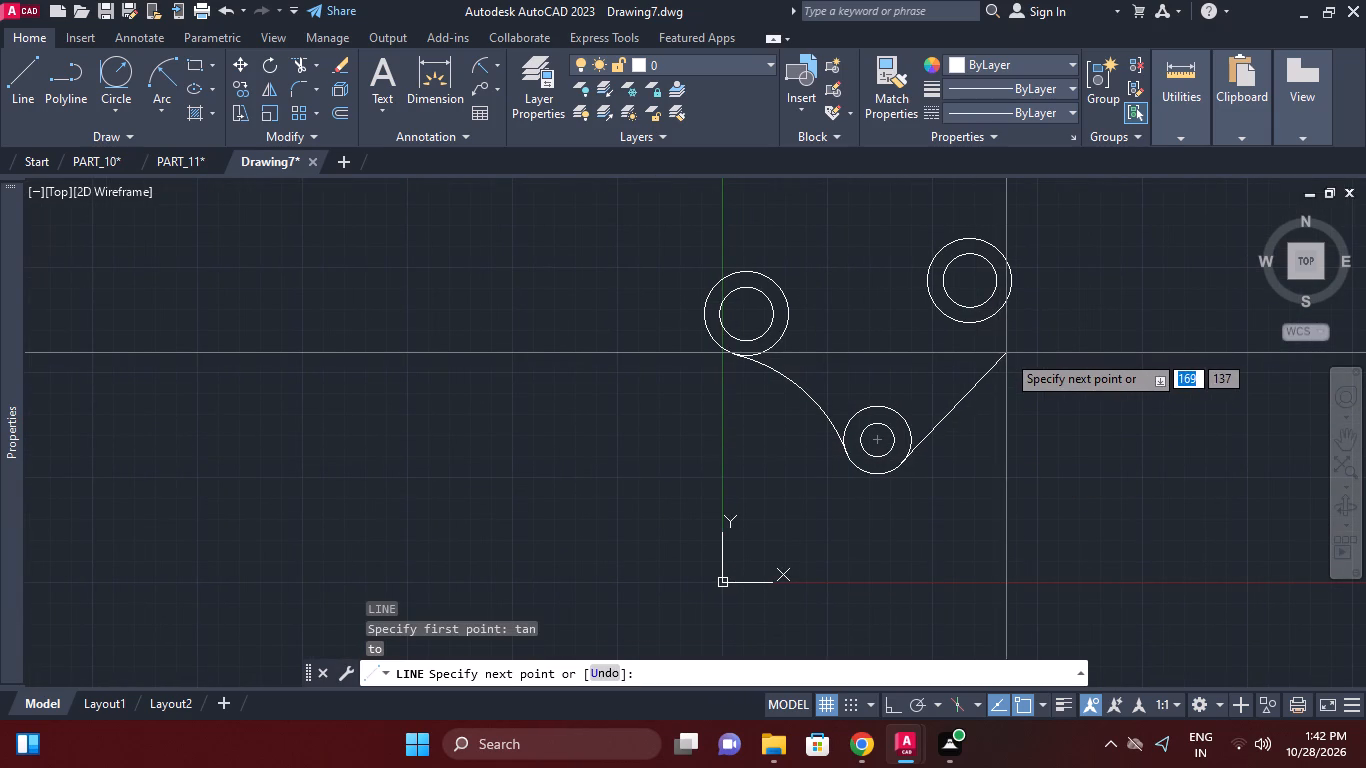
pyautogui.write('tan')
pyautogui.press('space')
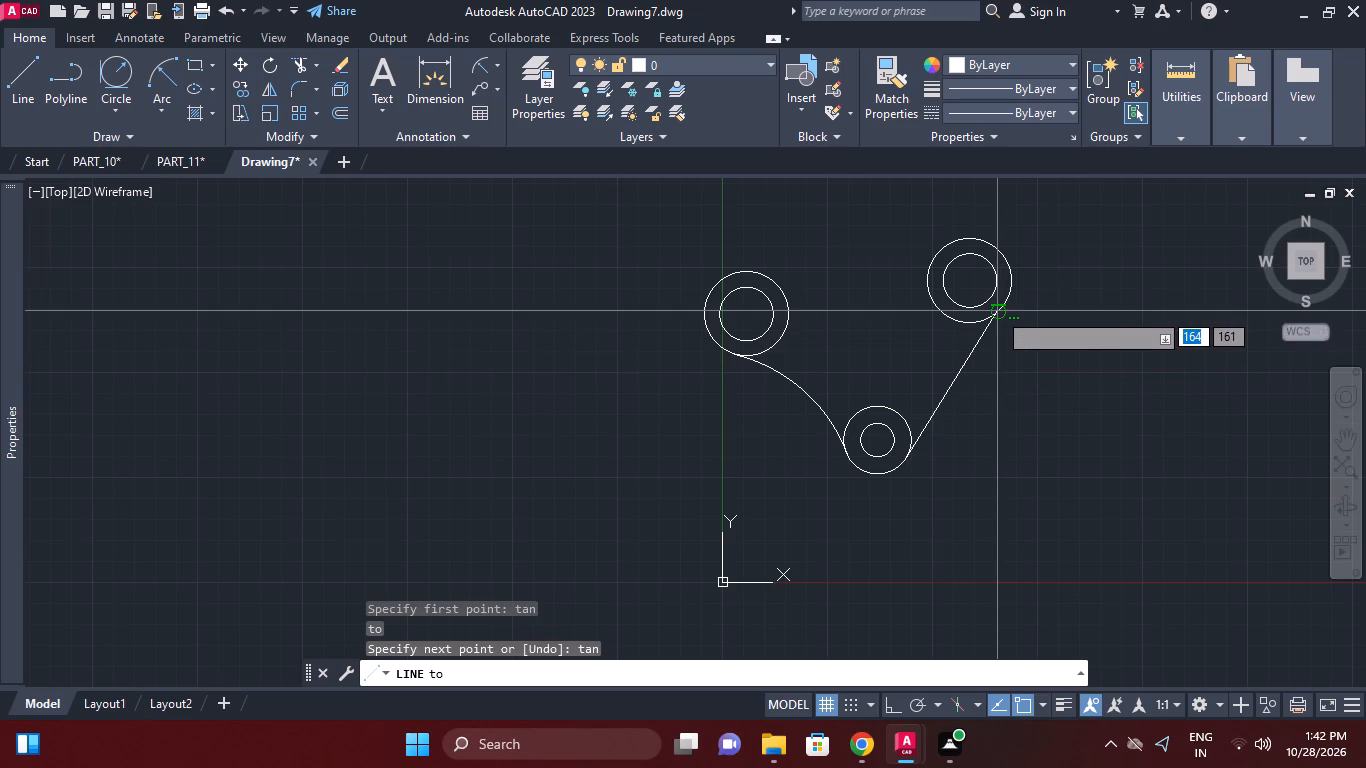
pyautogui.click(997, 311)
pyautogui.rightClick(1053, 401)
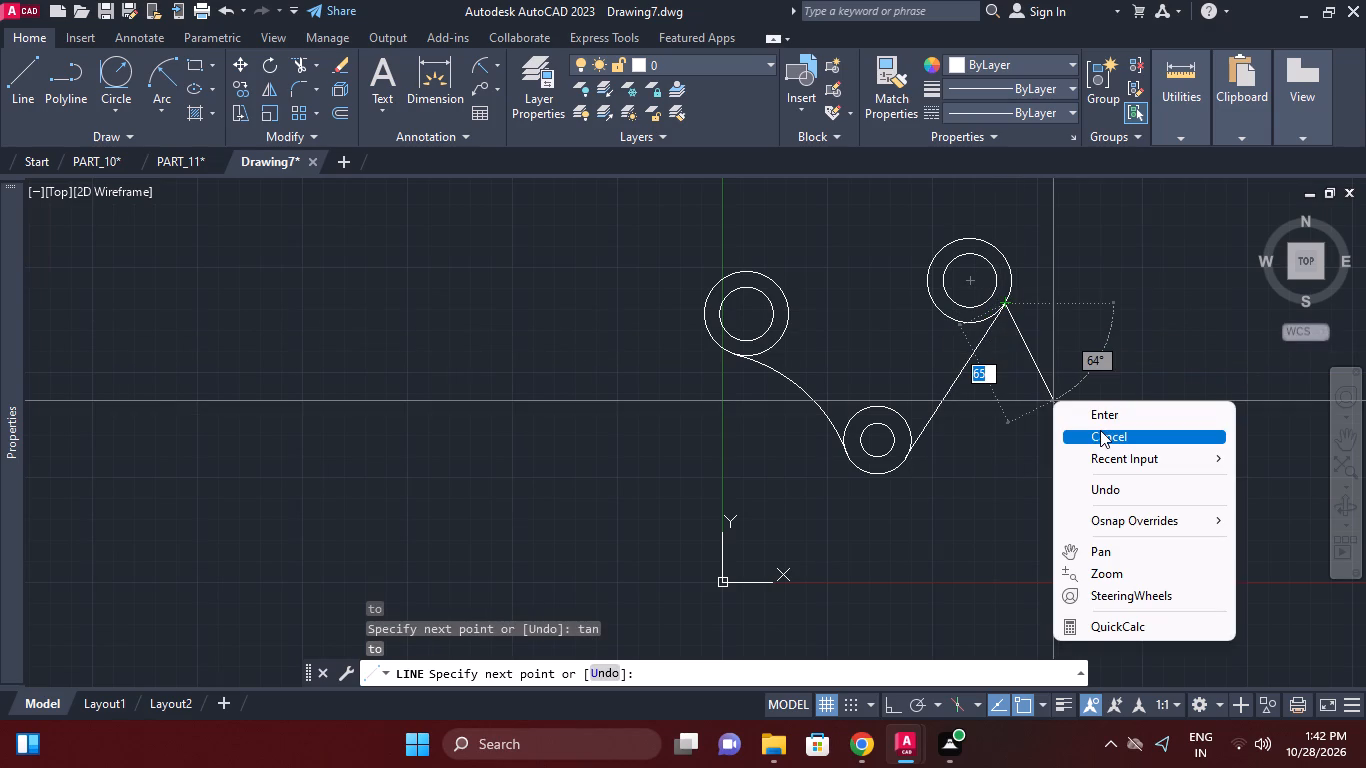
pyautogui.click(1100, 430)
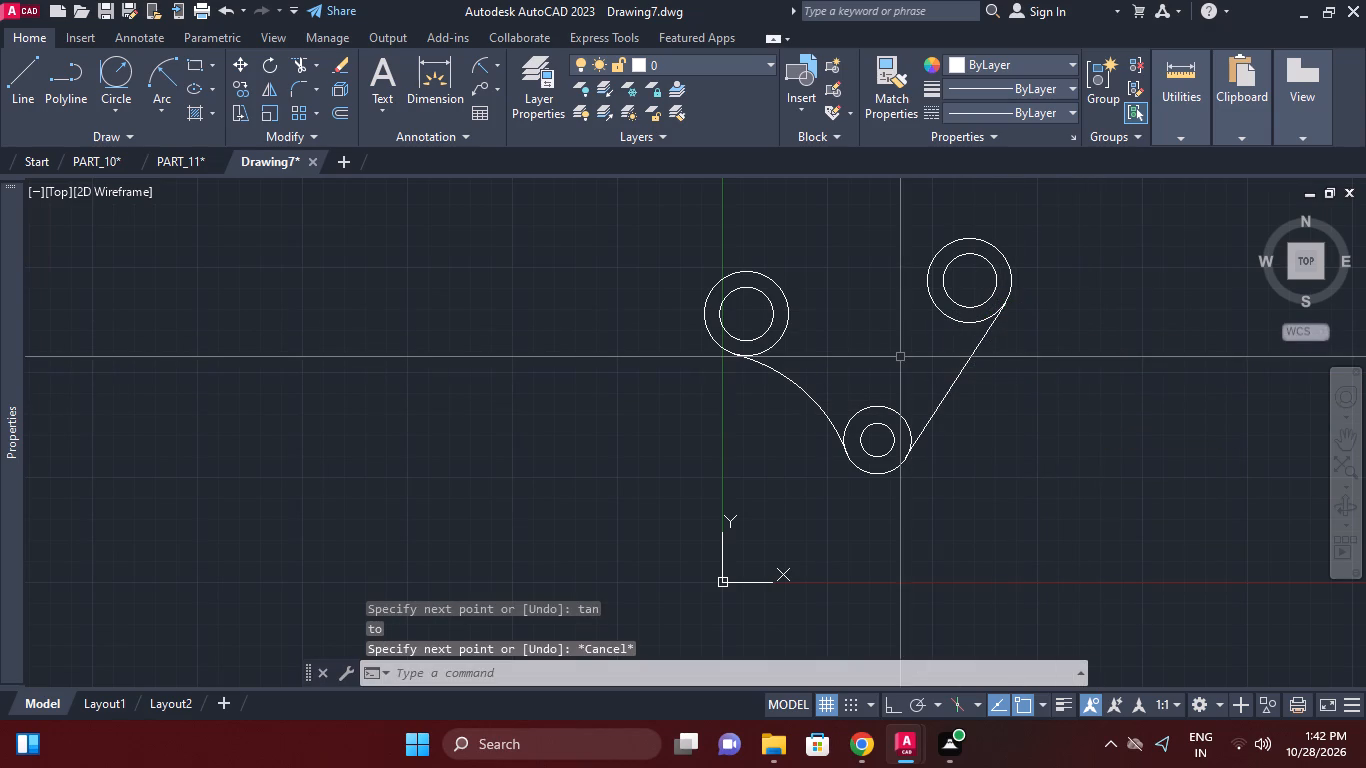
# Draw a tangent-tangent-radius circle of radius 154 touching the upper-left and upper-right outer circles.
pyautogui.click(124, 74)
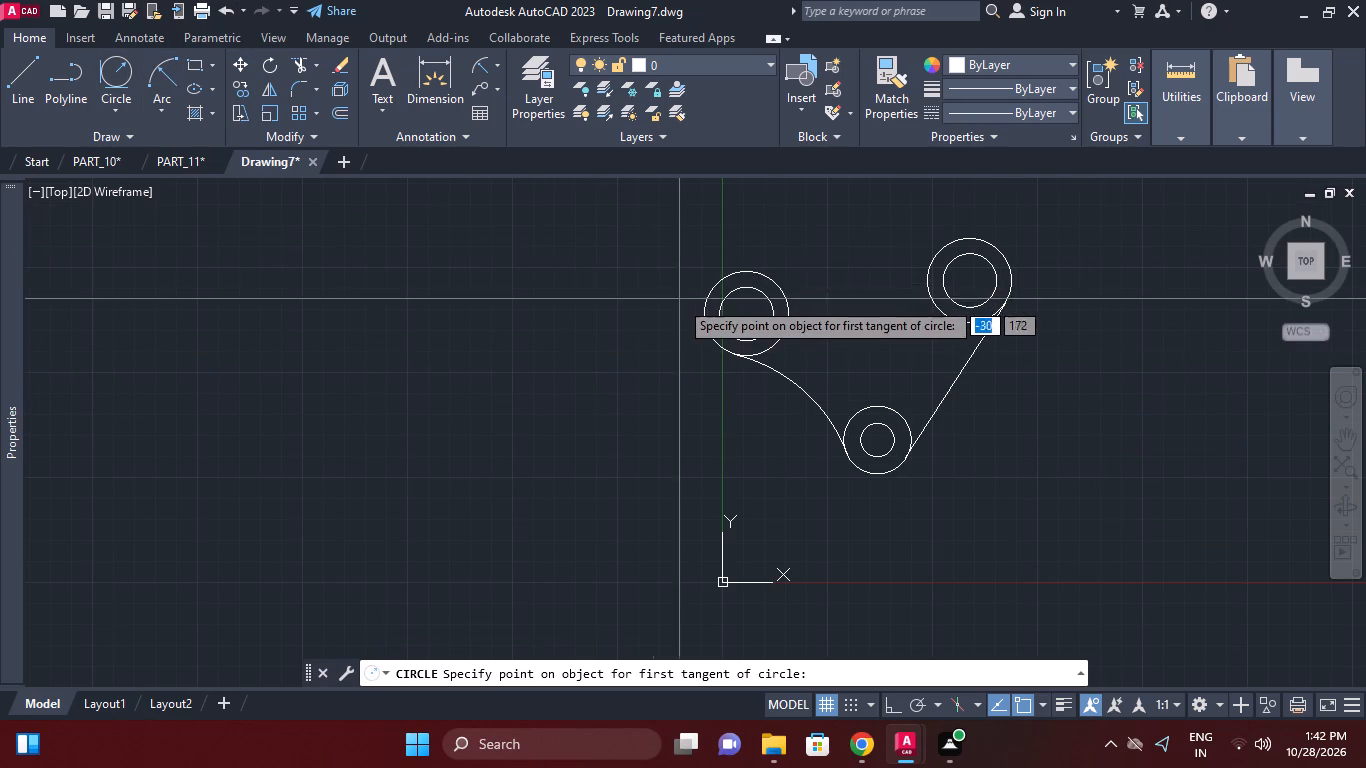
pyautogui.click(704, 291)
pyautogui.click(1002, 249)
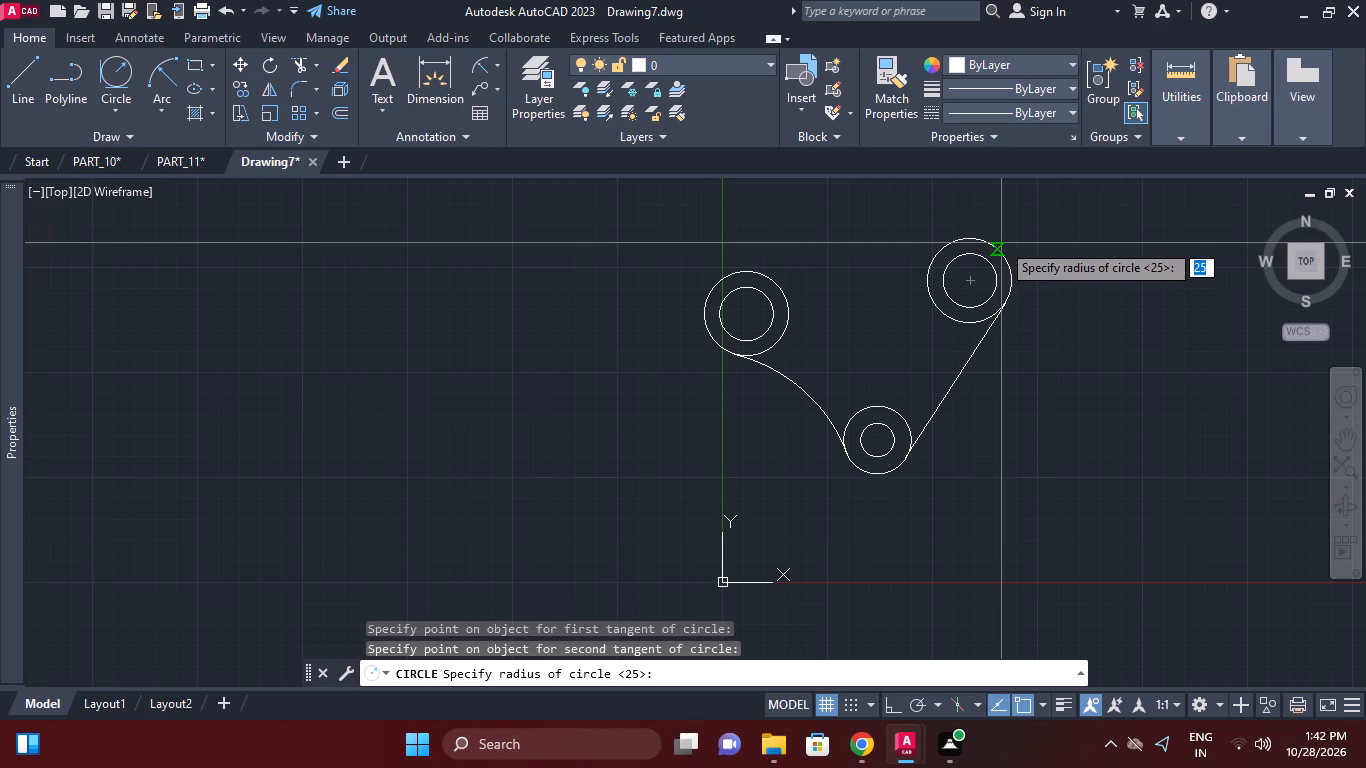
pyautogui.write('154')
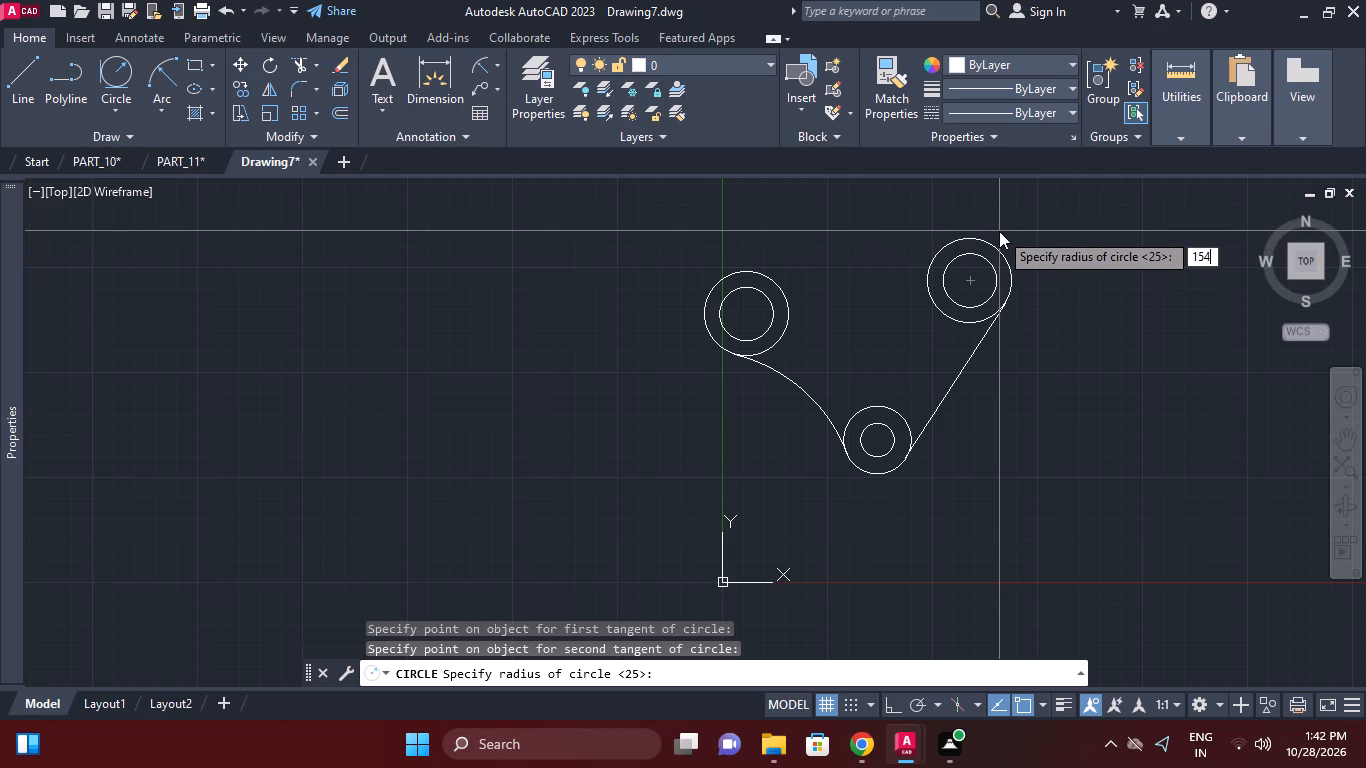
pyautogui.press('Return')
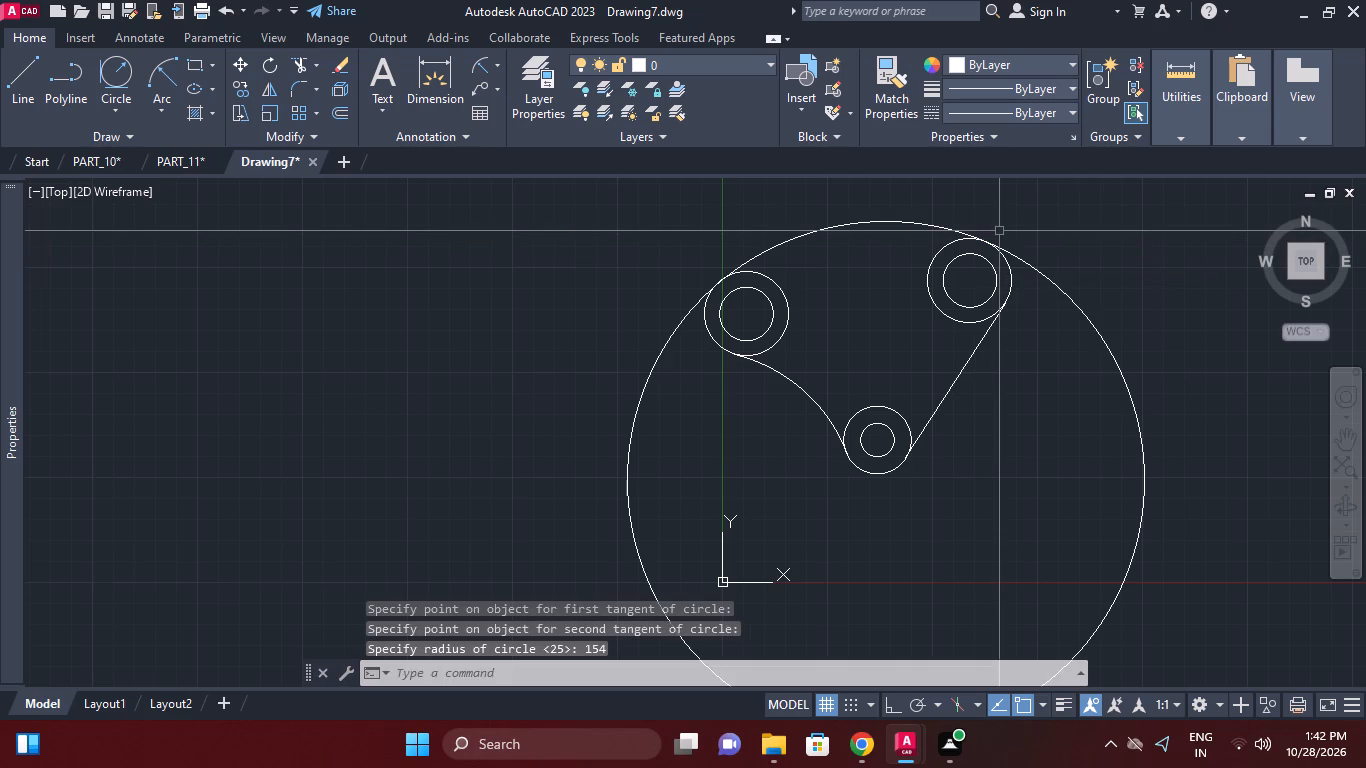
# Trim the lower portion of the radius 154 circle using the two upper outer circles as cutting edges.
pyautogui.click(302, 61)
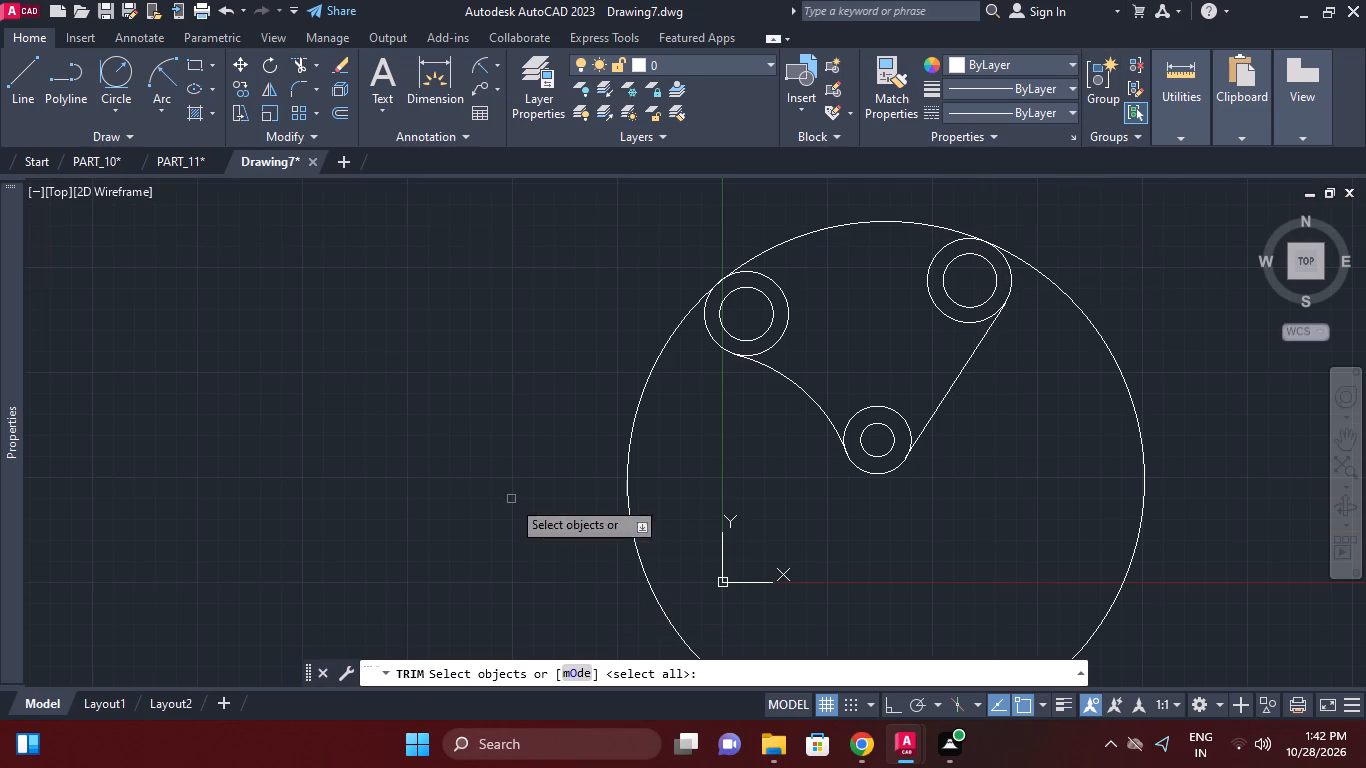
pyautogui.click(713, 333)
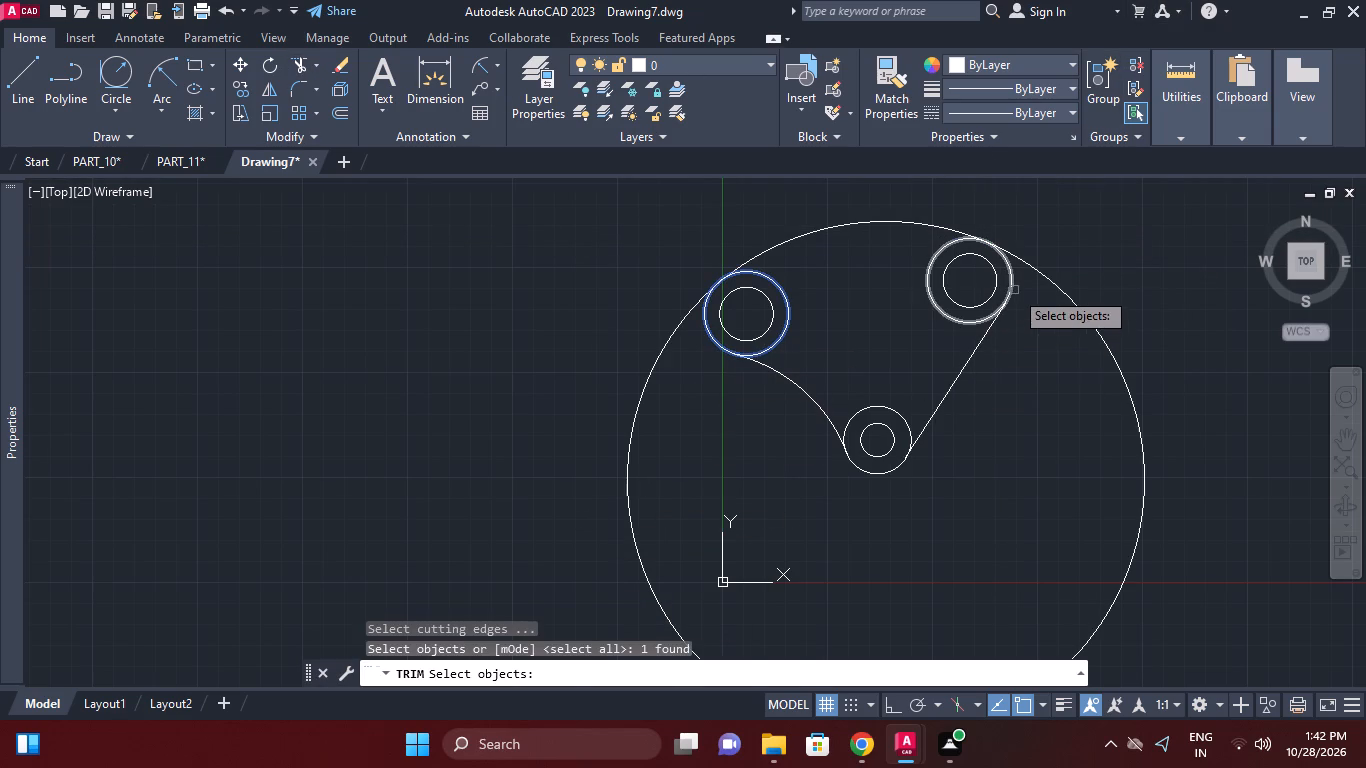
pyautogui.click(1014, 290)
pyautogui.rightClick(1032, 293)
pyautogui.click(1051, 286)
pyautogui.rightClick(1104, 306)
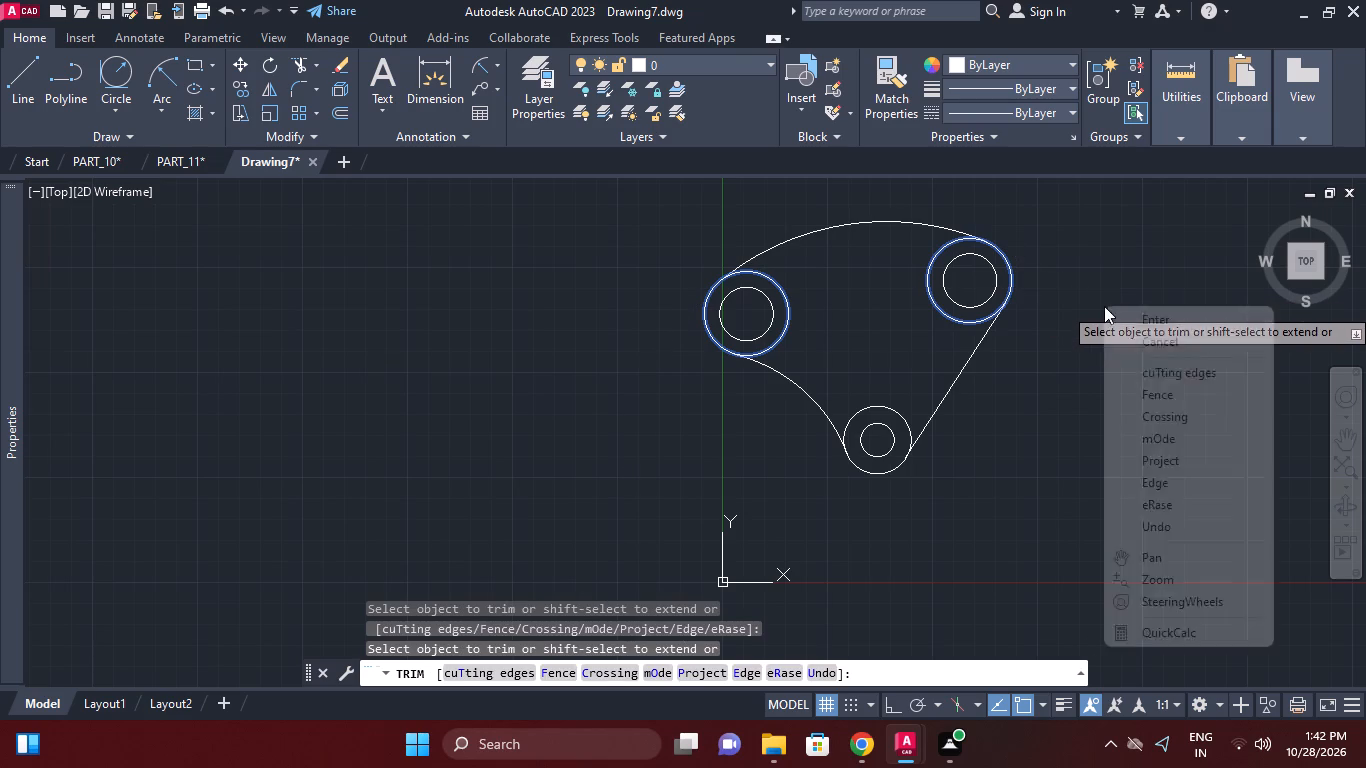
pyautogui.click(1134, 338)
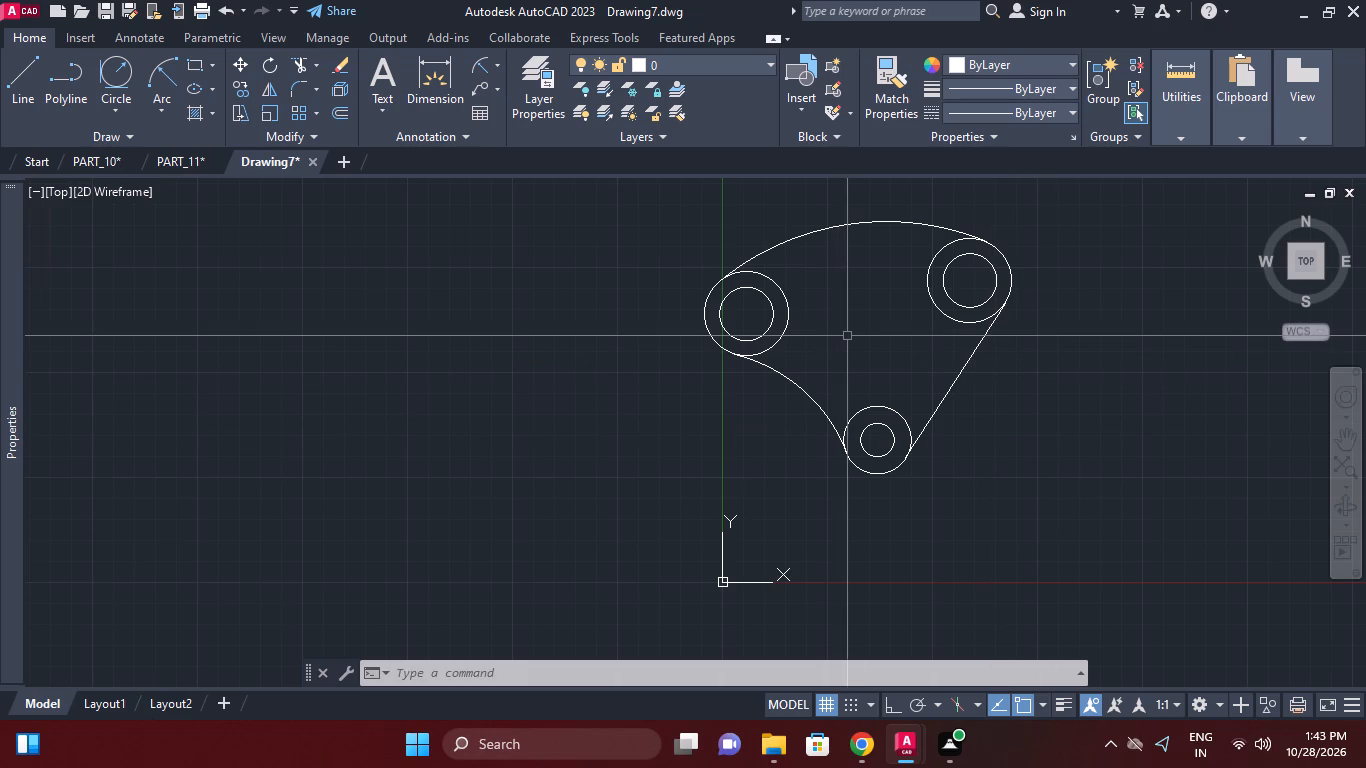
# Offset the top arc, the lower-left arc and the slanted tangent line 15 mm toward the inside of the part.
pyautogui.moveTo(848, 336); pyautogui.dragTo(849, 366, button='middle')
pyautogui.scroll(1, 852, 398)
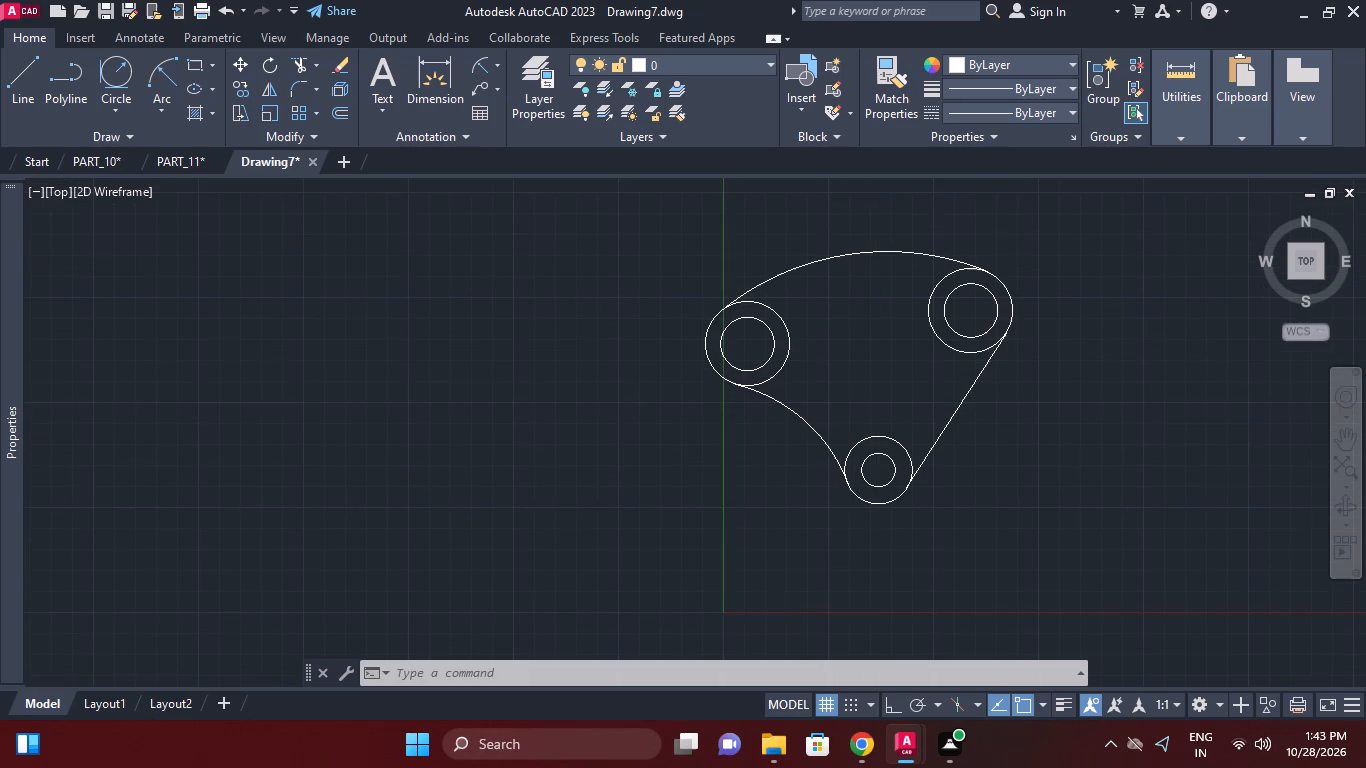
pyautogui.moveTo(873, 390); pyautogui.dragTo(870, 421, button='middle')
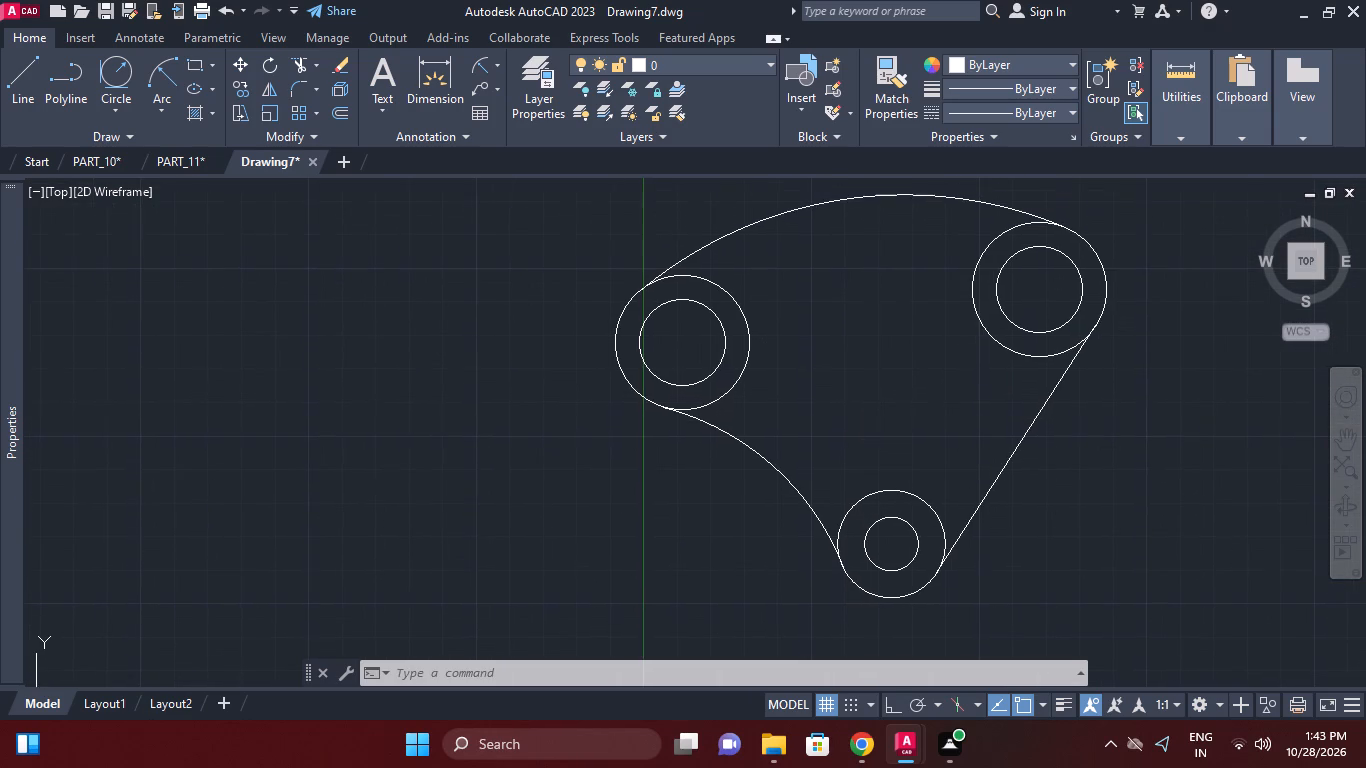
pyautogui.write('o')
pyautogui.press('space')
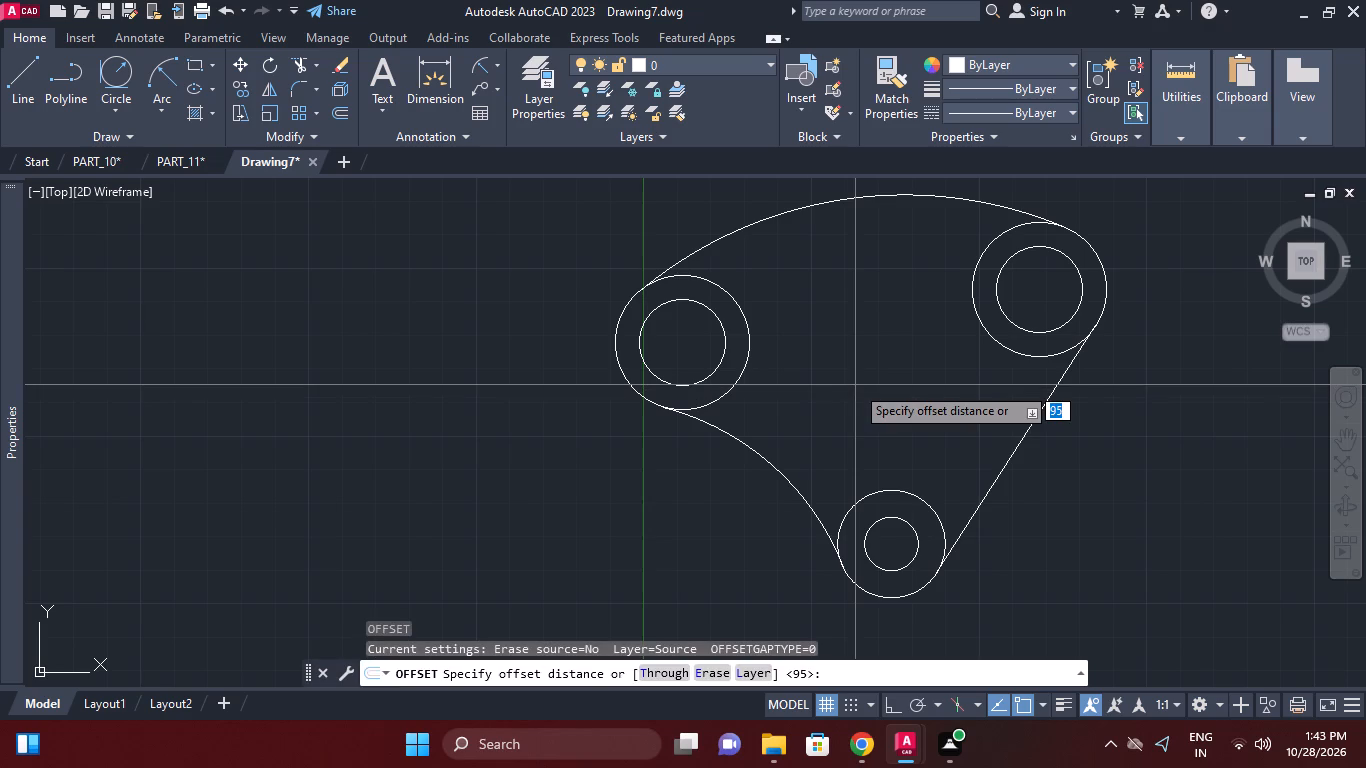
pyautogui.write('15')
pyautogui.press('Return')
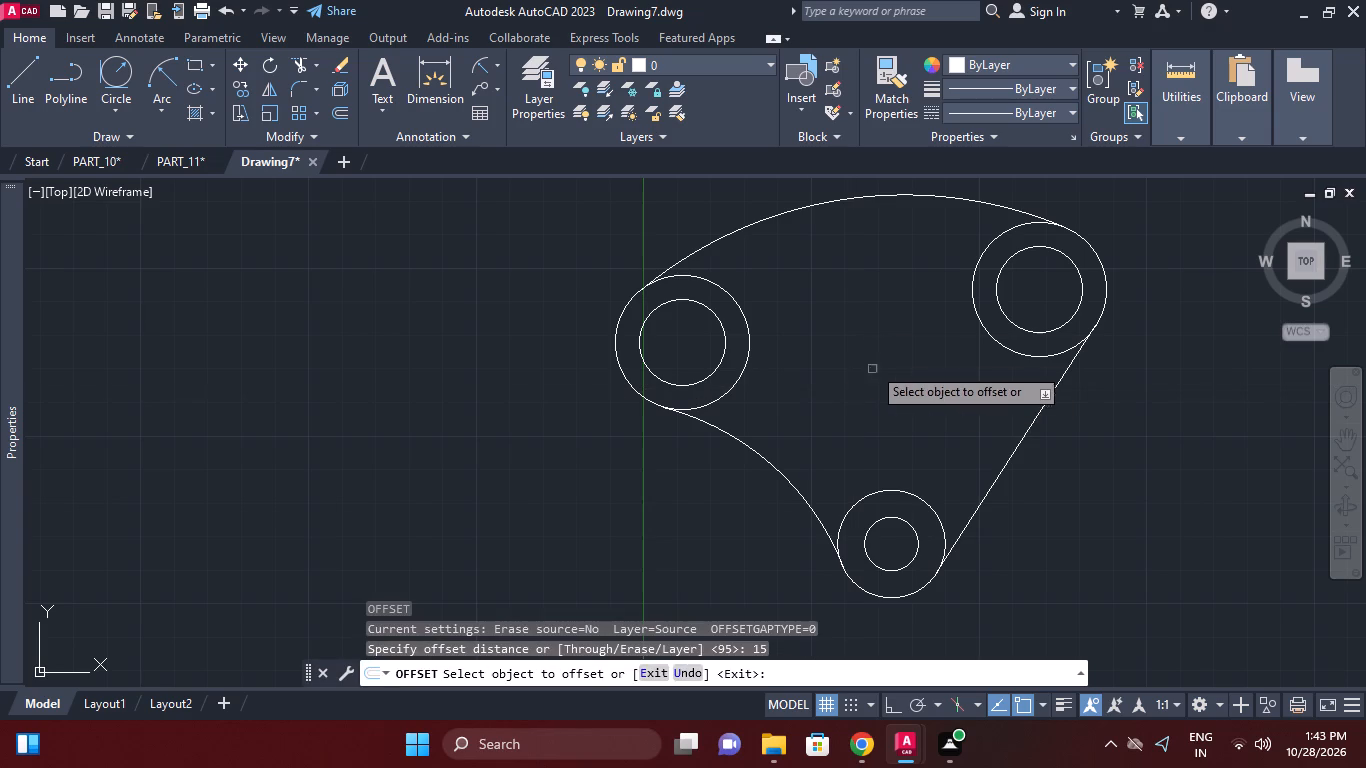
pyautogui.click(892, 195)
pyautogui.click(919, 278)
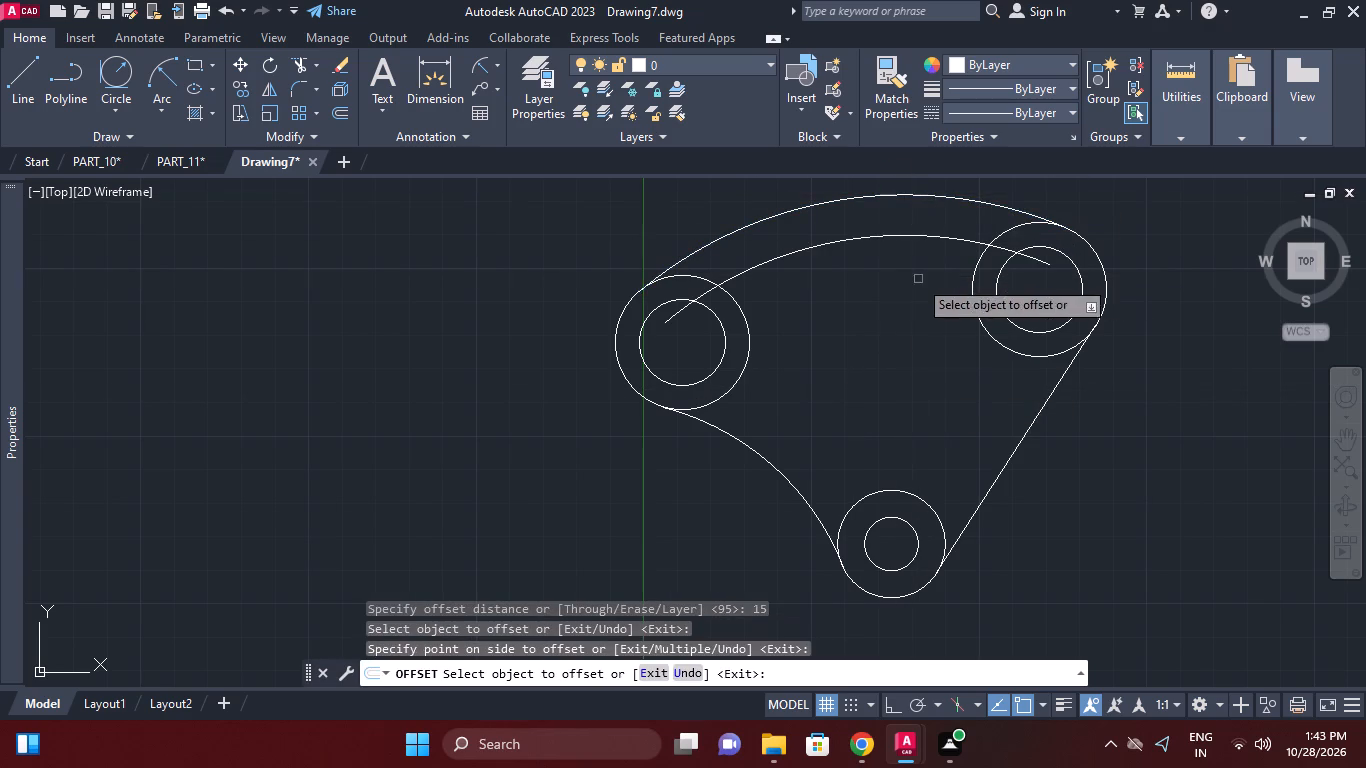
pyautogui.click(773, 464)
pyautogui.click(798, 415)
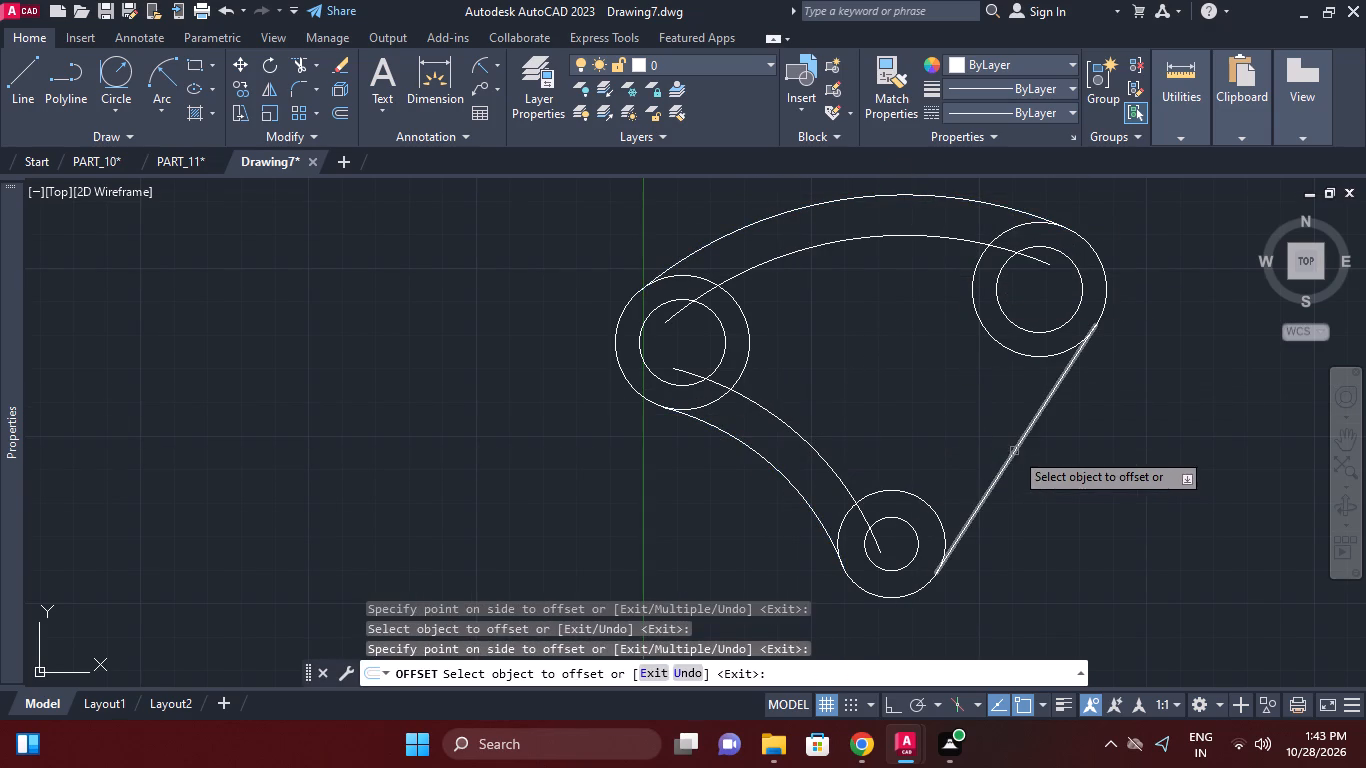
pyautogui.click(1014, 451)
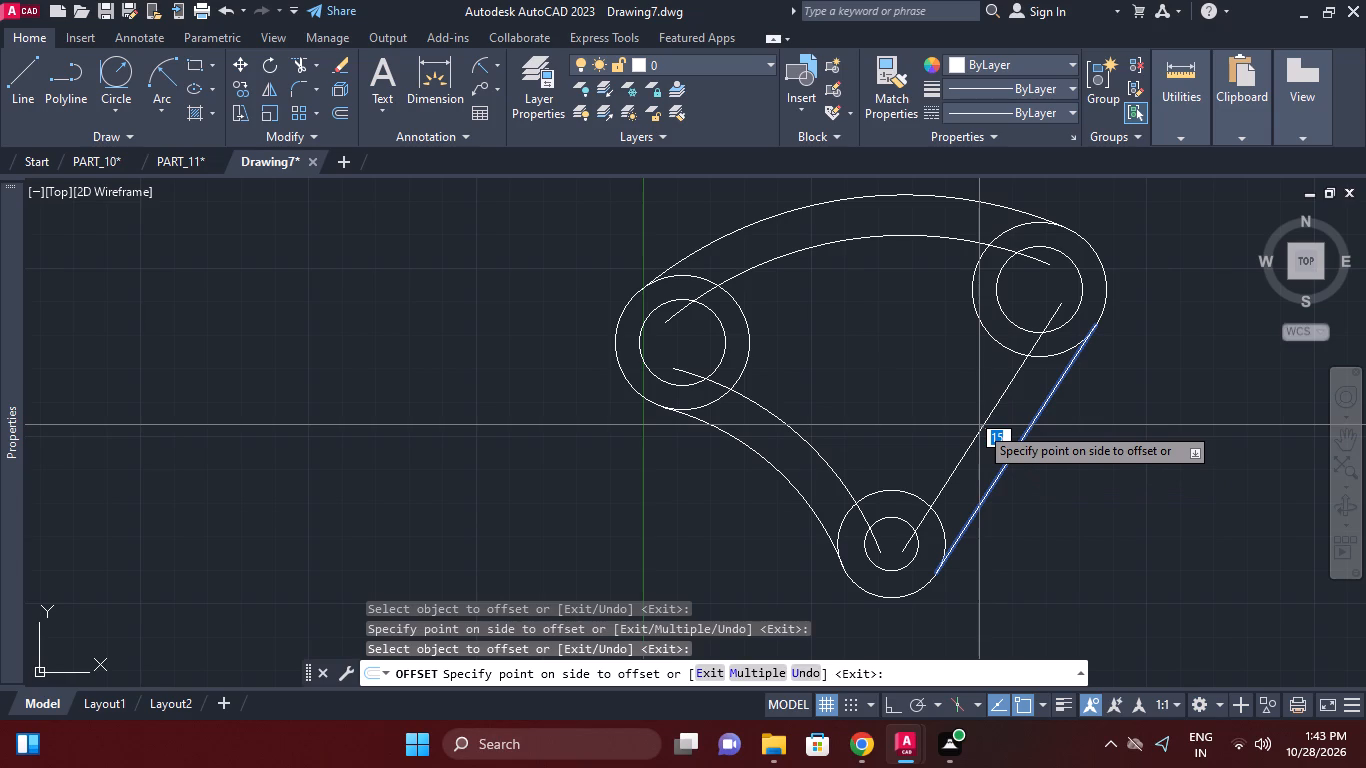
pyautogui.click(979, 415)
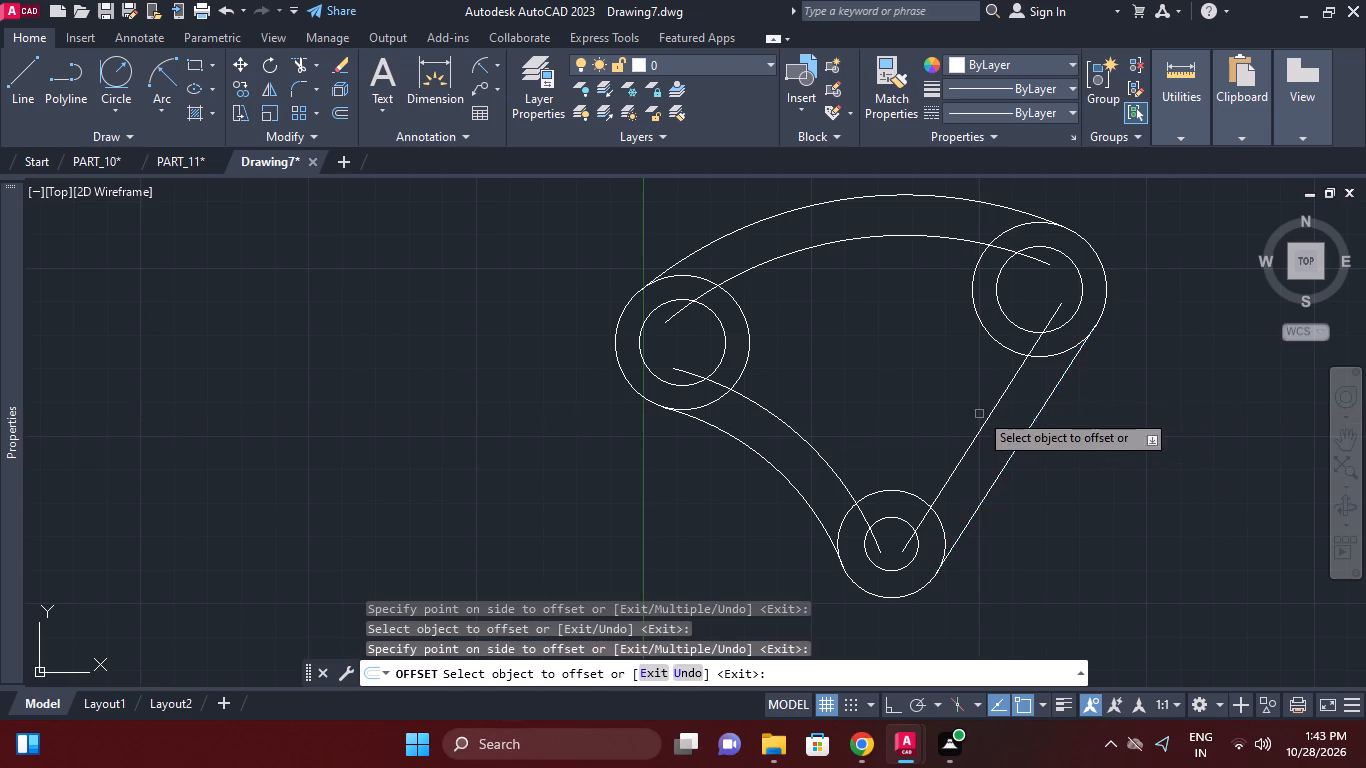
pyautogui.rightClick(1203, 384)
pyautogui.click(1231, 414)
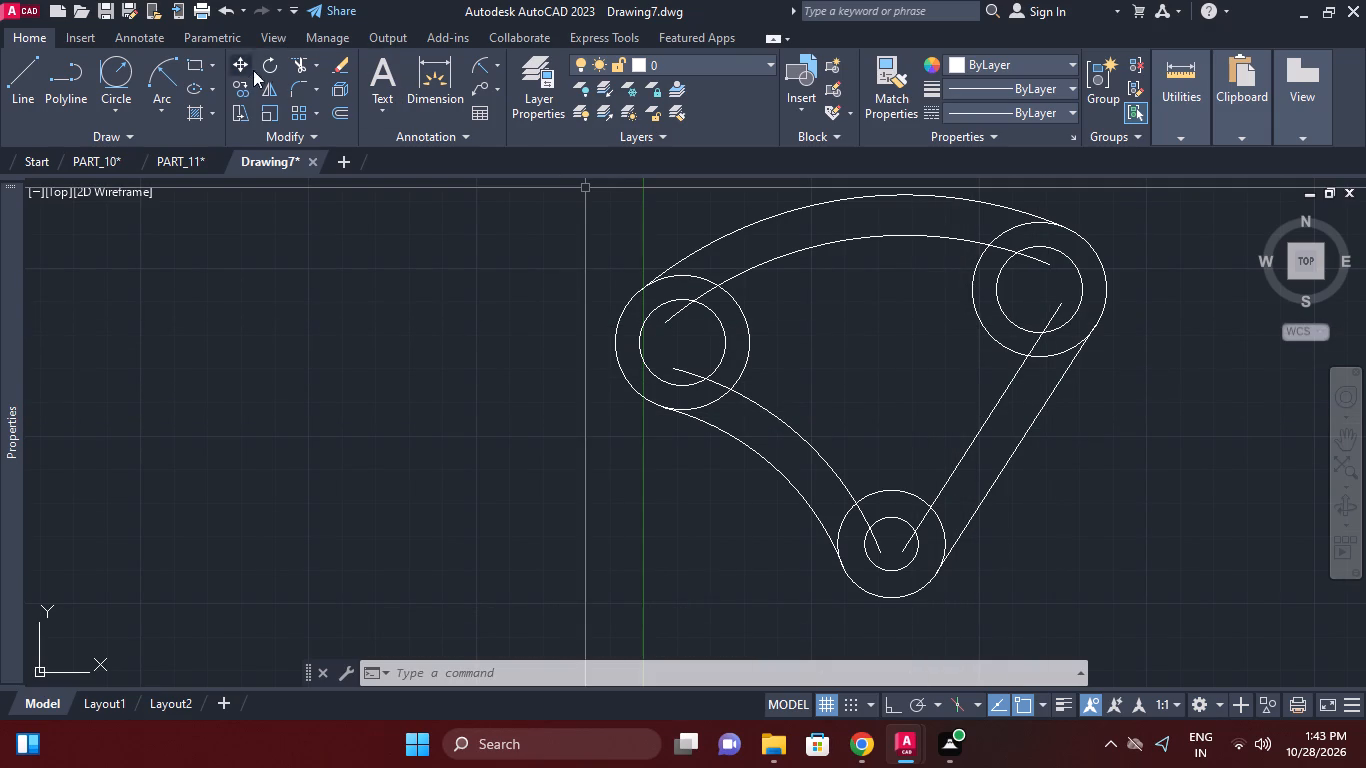
# Trim the inner top arc's end inside the upper-right circles and both ends of the inner slanted line inside its circles.
pyautogui.click(304, 61)
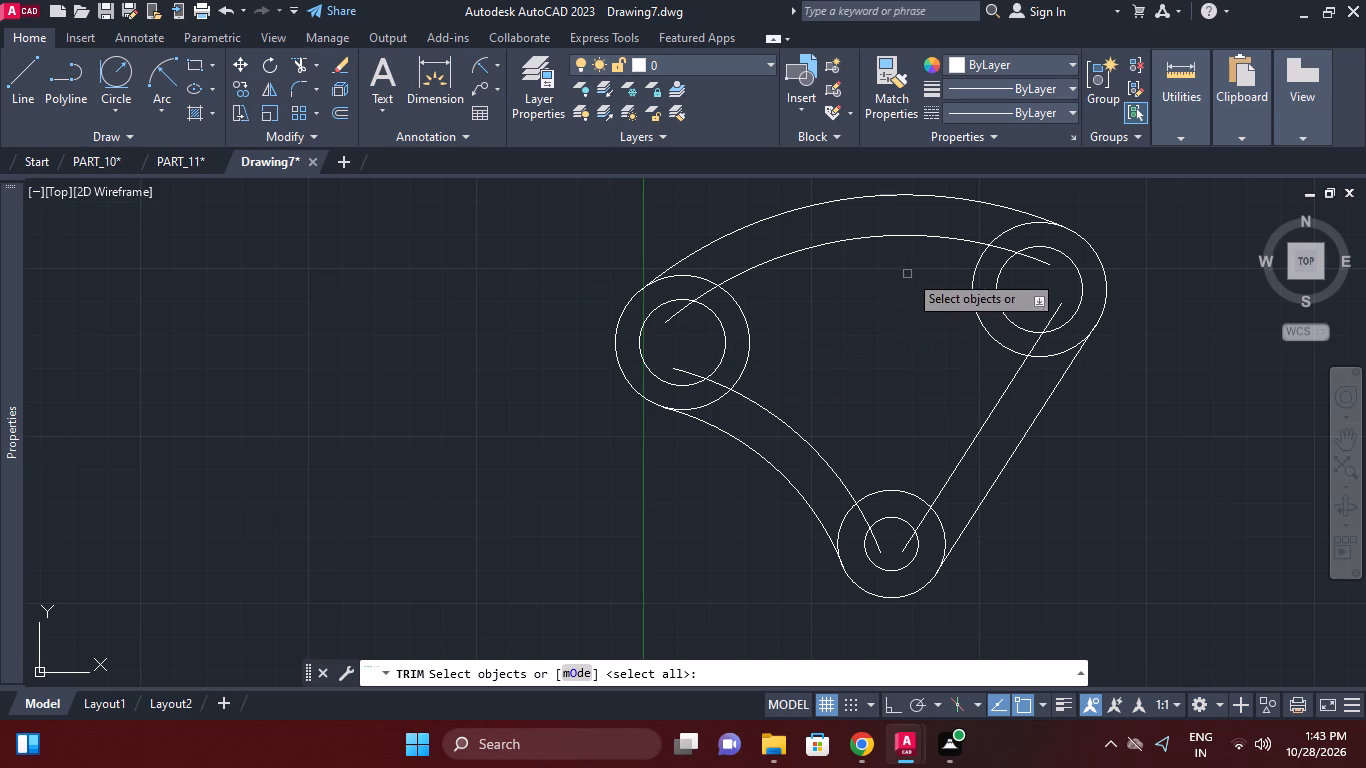
pyautogui.scroll(1, 1047, 276)
pyautogui.rightClick(1047, 274)
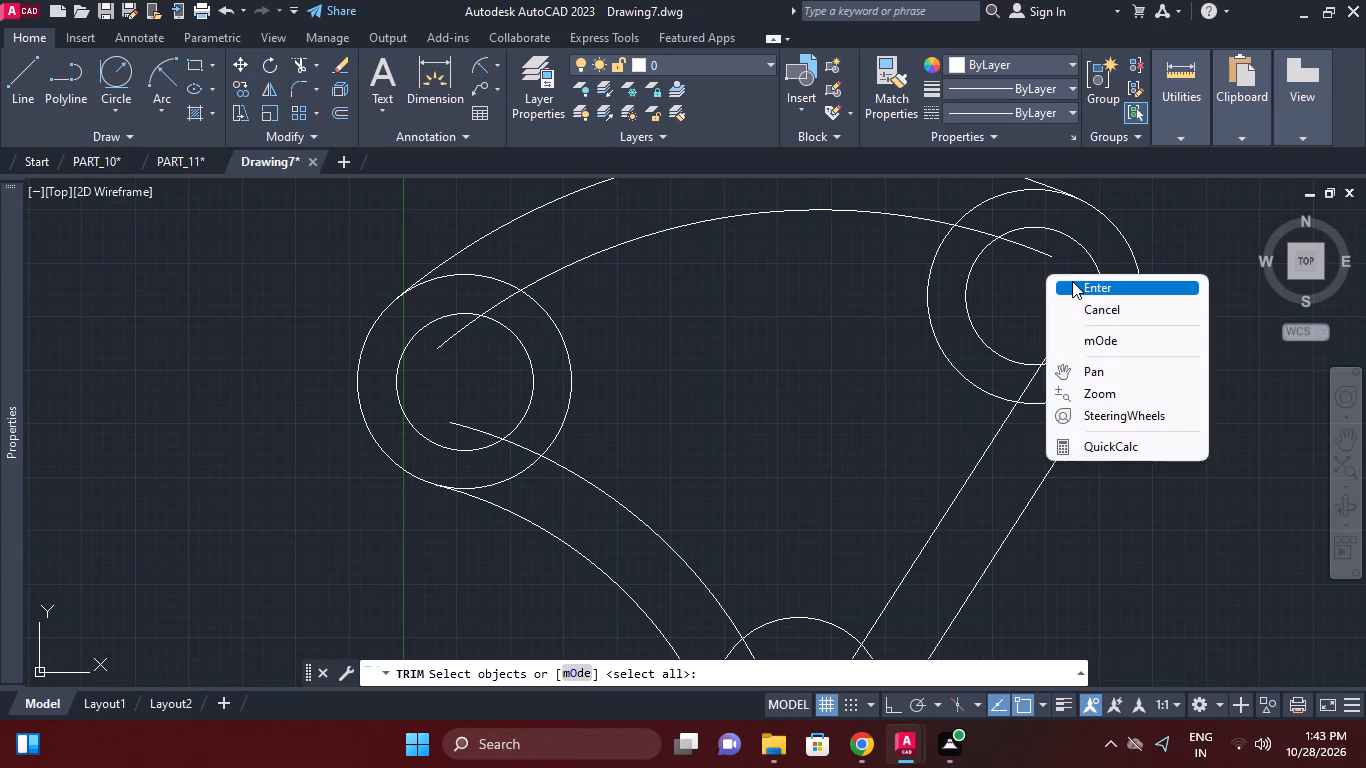
pyautogui.click(1072, 281)
pyautogui.click(1036, 246)
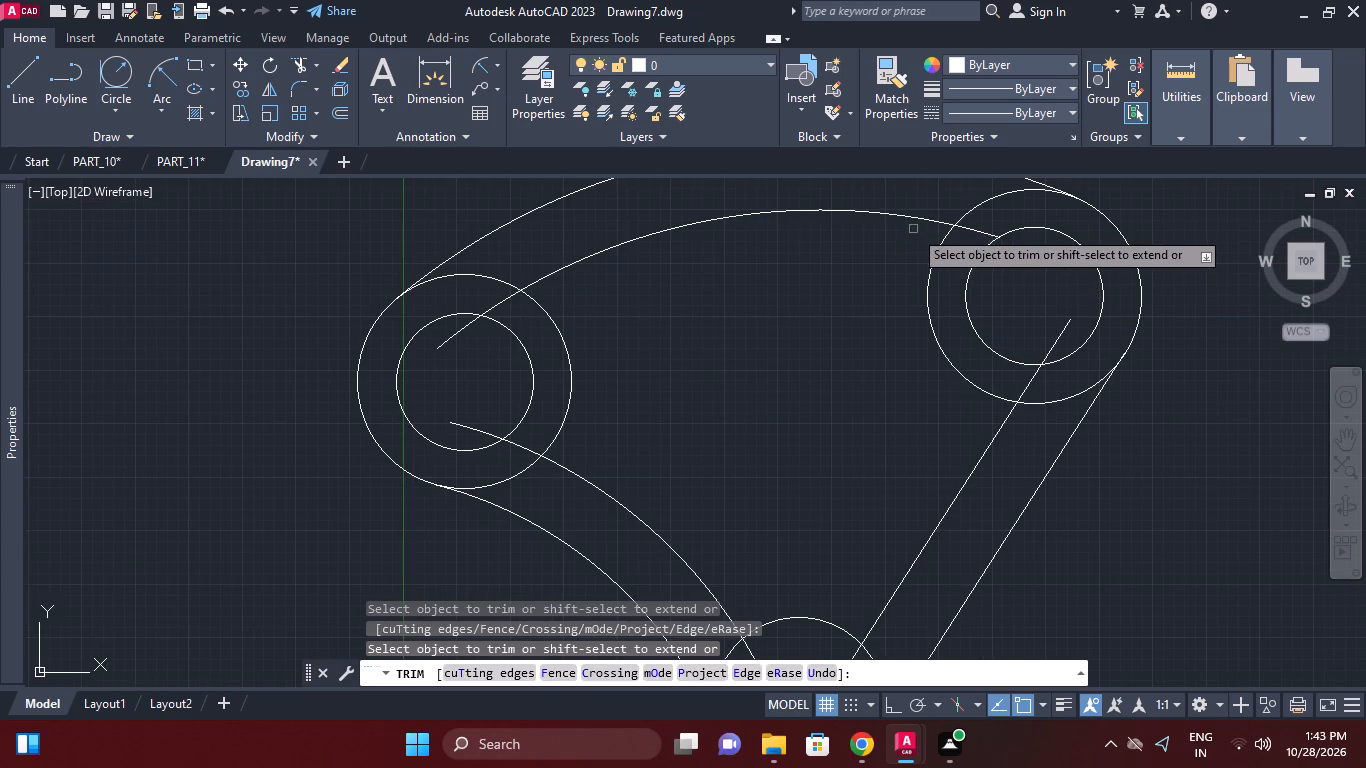
pyautogui.click(968, 228)
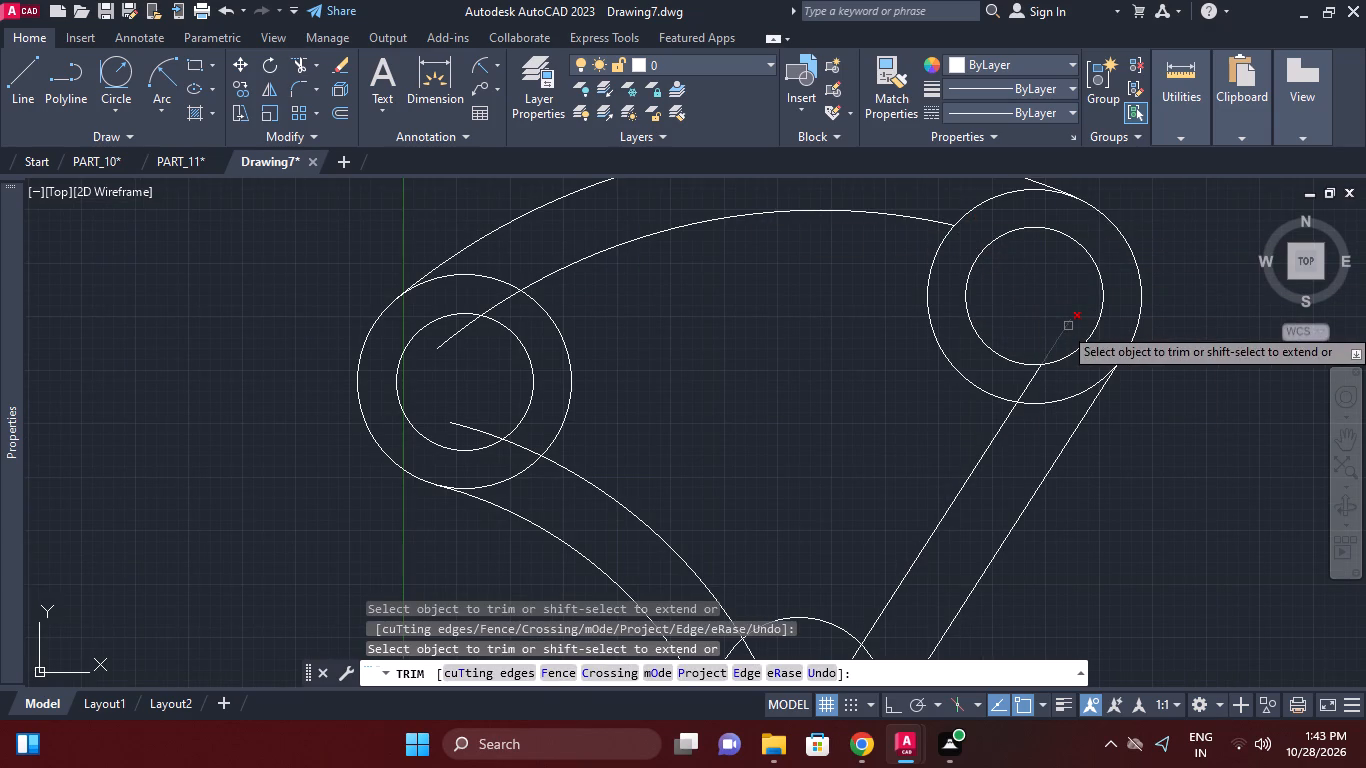
pyautogui.click(1068, 326)
pyautogui.click(1033, 381)
pyautogui.moveTo(1069, 401); pyautogui.dragTo(1140, 310, button='middle')
pyautogui.moveTo(1048, 456); pyautogui.dragTo(1078, 345, button='middle')
pyautogui.click(923, 504)
pyautogui.click(956, 457)
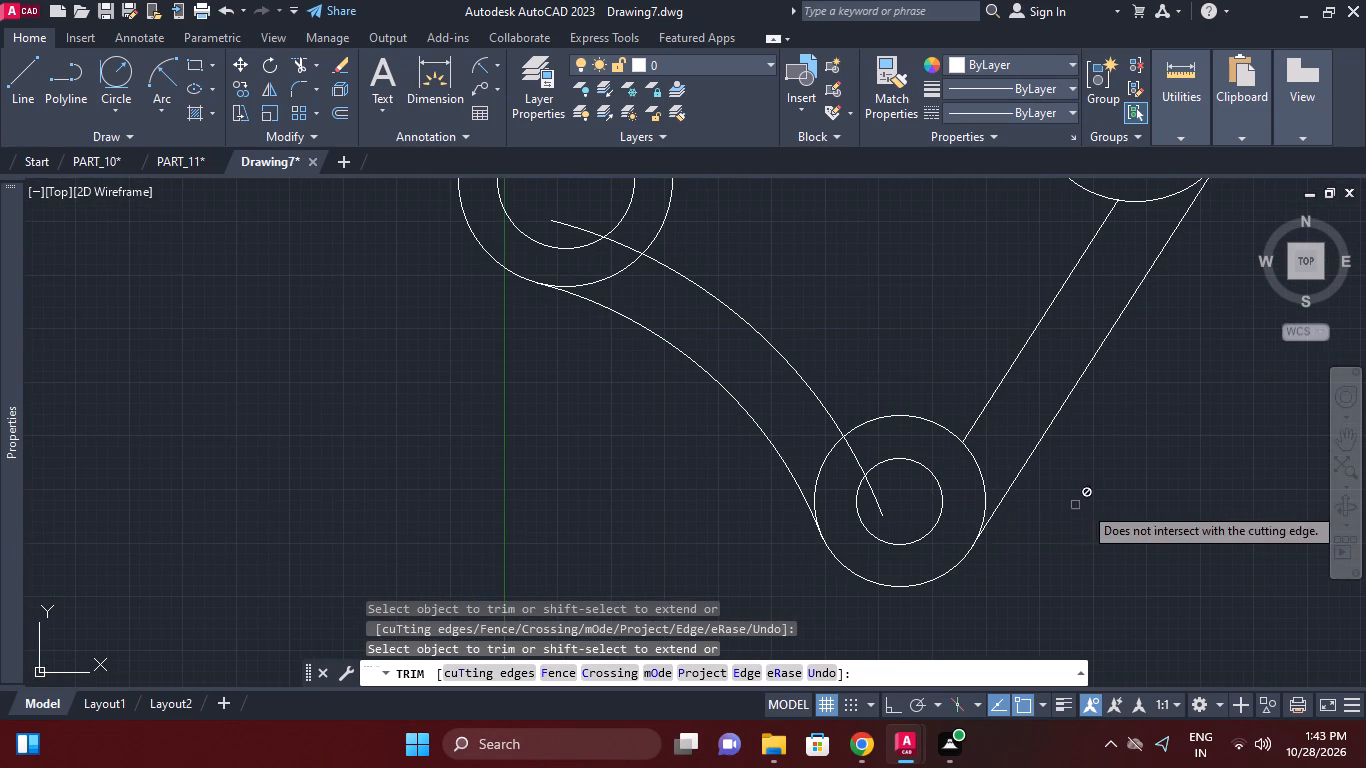
# Trim the upper-right outer circle's two portions lying between the outer profile and the inner offset curves.
pyautogui.moveTo(1145, 508); pyautogui.dragTo(1084, 550, button='middle')
pyautogui.scroll(-1, 1141, 512)
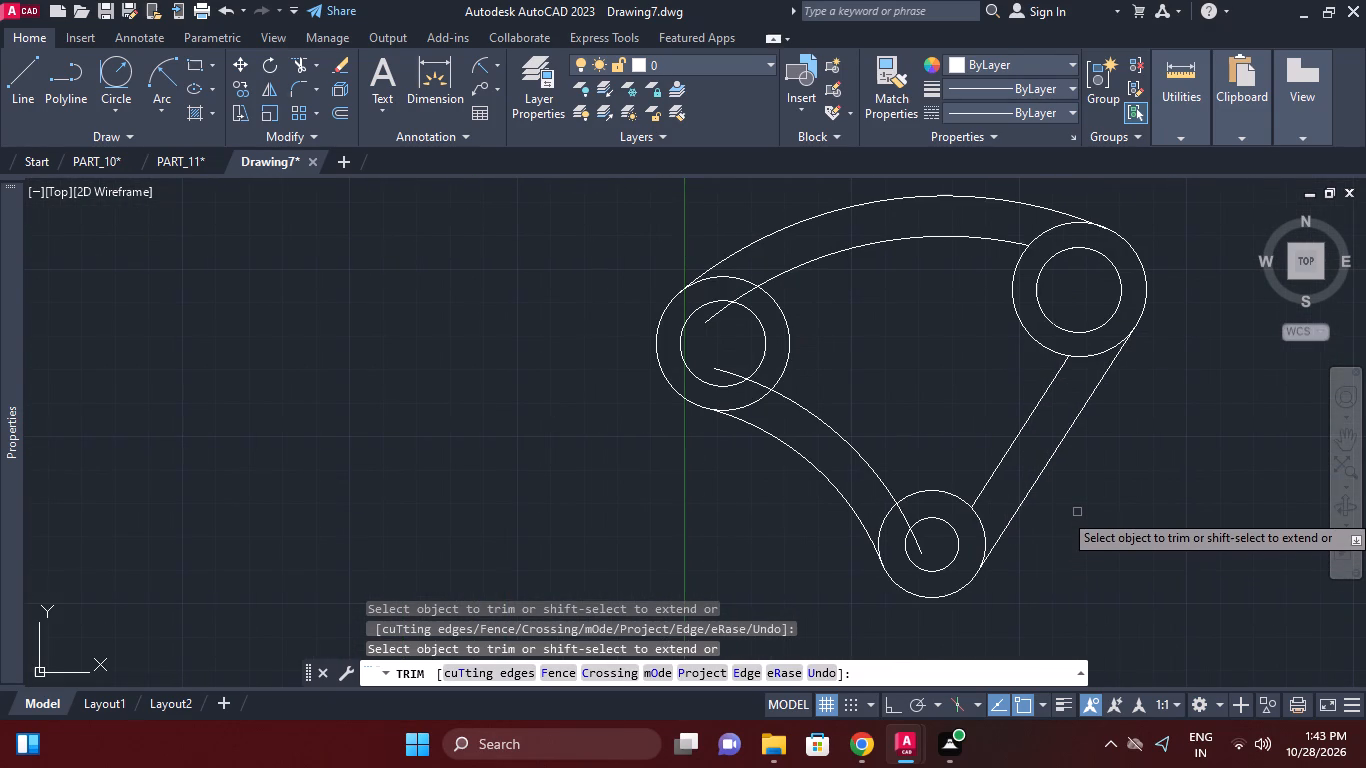
pyautogui.doubleClick(1064, 232)
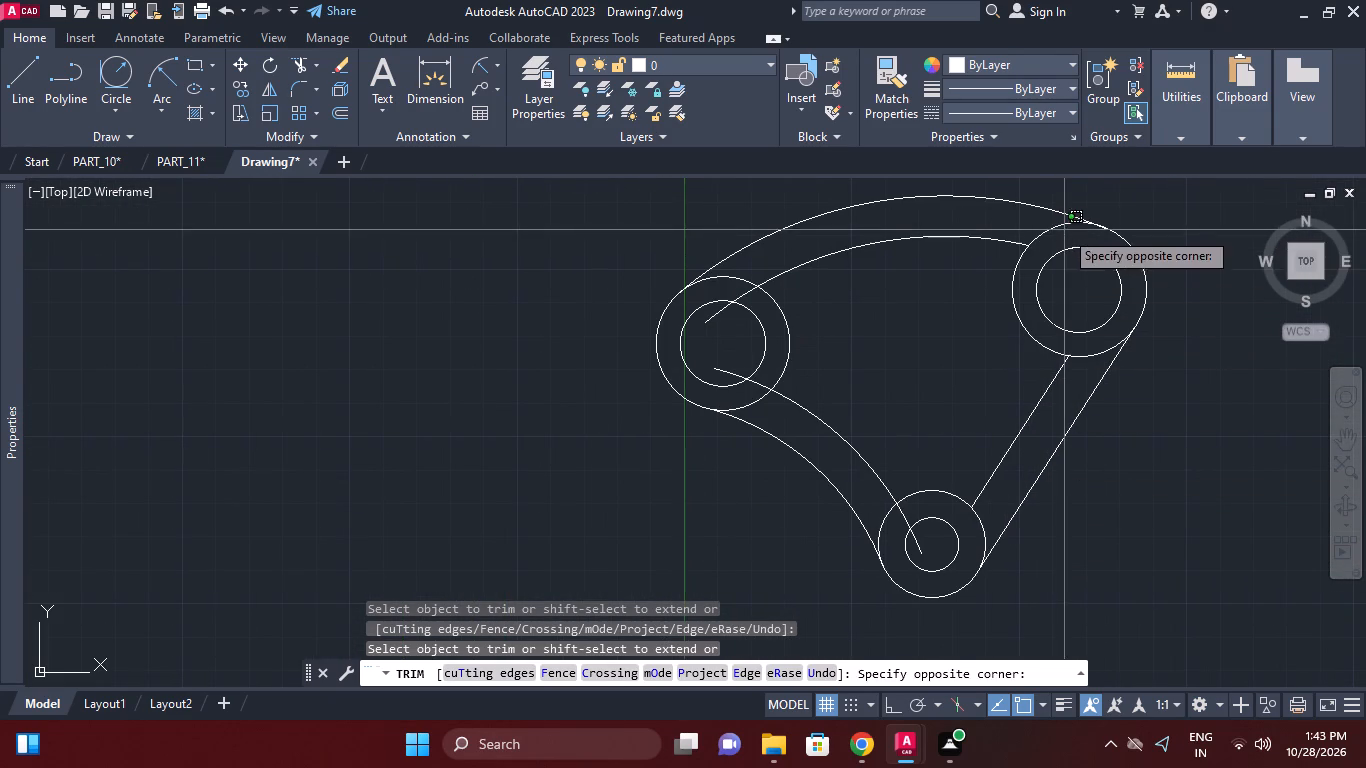
pyautogui.click(1058, 222)
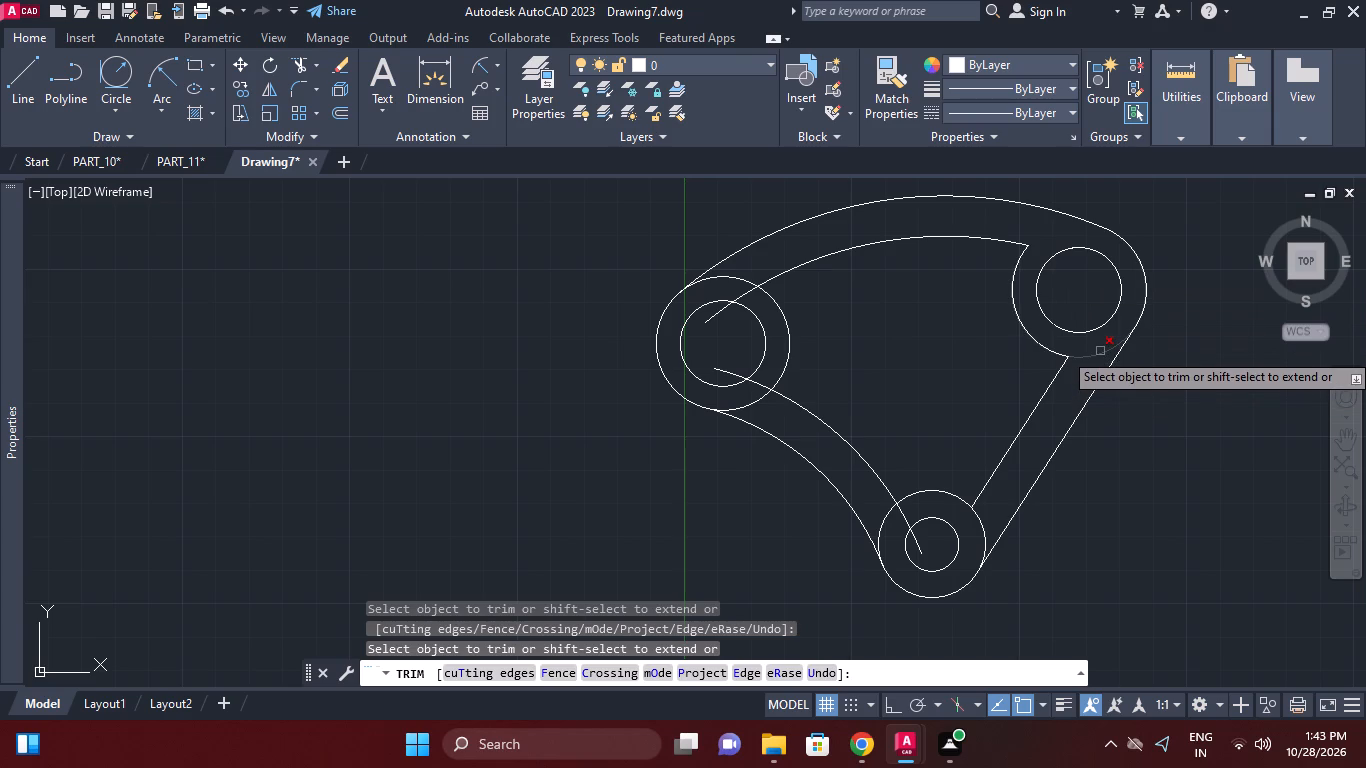
pyautogui.click(1100, 350)
# Trim the inner lower-left arc inside the lower circles and the lower outer circle's two side portions between the offset pairs.
pyautogui.scroll(1, 918, 544)
pyautogui.click(916, 552)
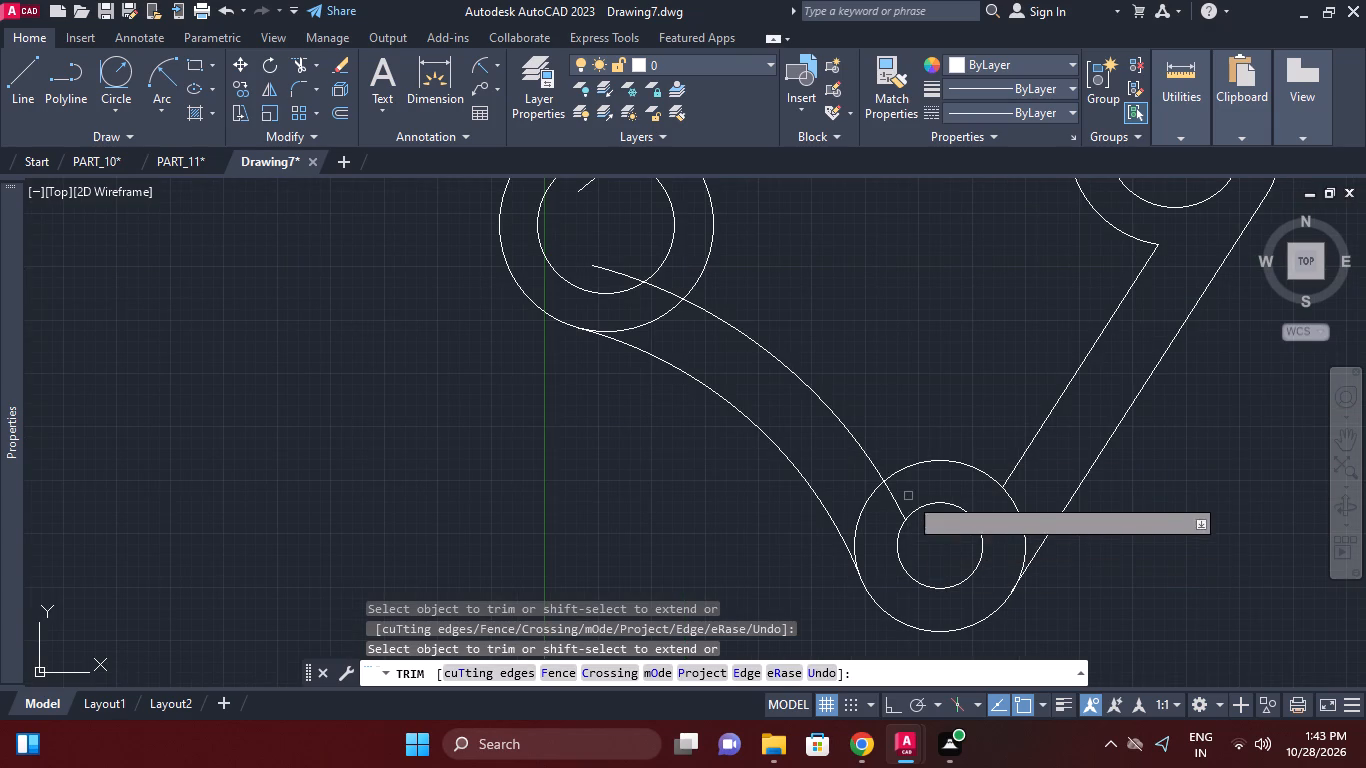
pyautogui.click(895, 493)
pyautogui.click(863, 508)
pyautogui.click(1011, 500)
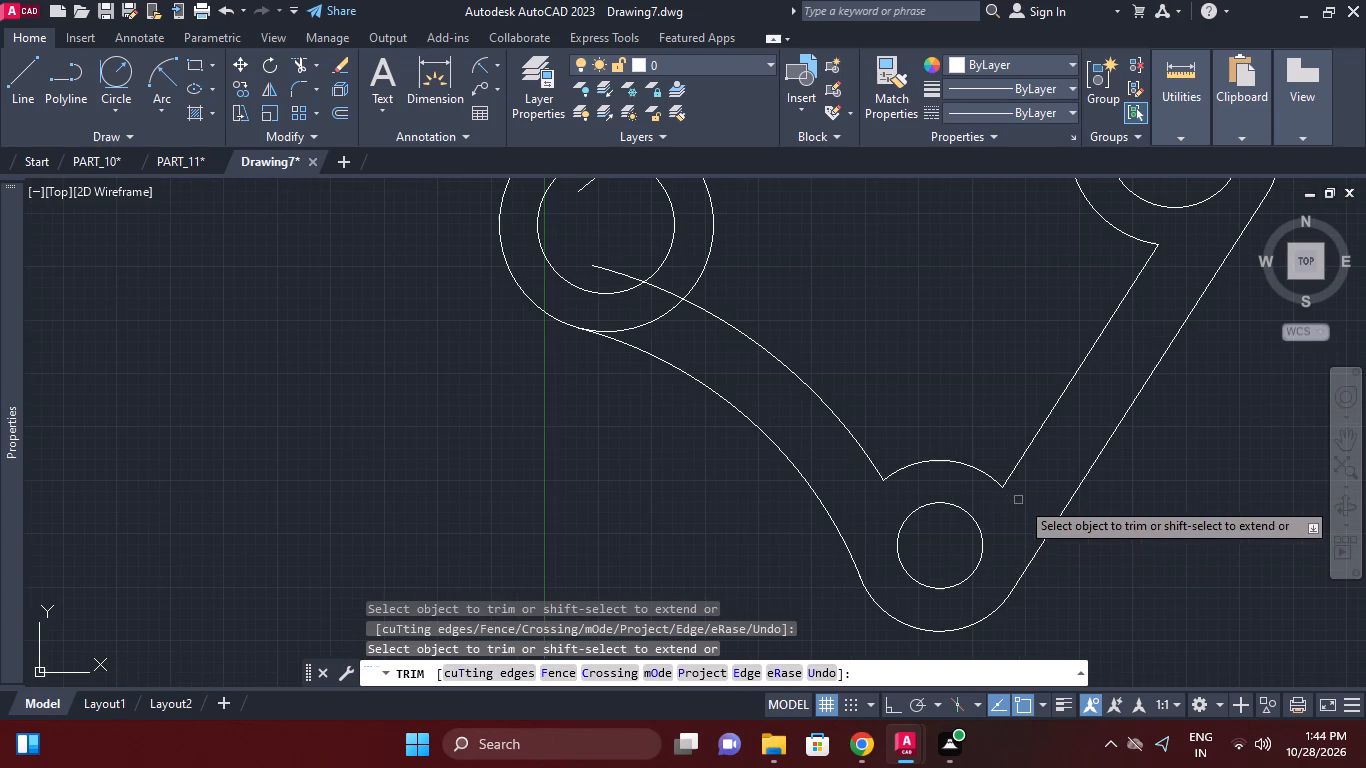
# Trim the ends of both inner offset arcs back to the upper-left outer circle.
pyautogui.scroll(-1, 1033, 508)
pyautogui.middleClick(1032, 515)
pyautogui.scroll(1, 791, 393)
pyautogui.click(744, 346)
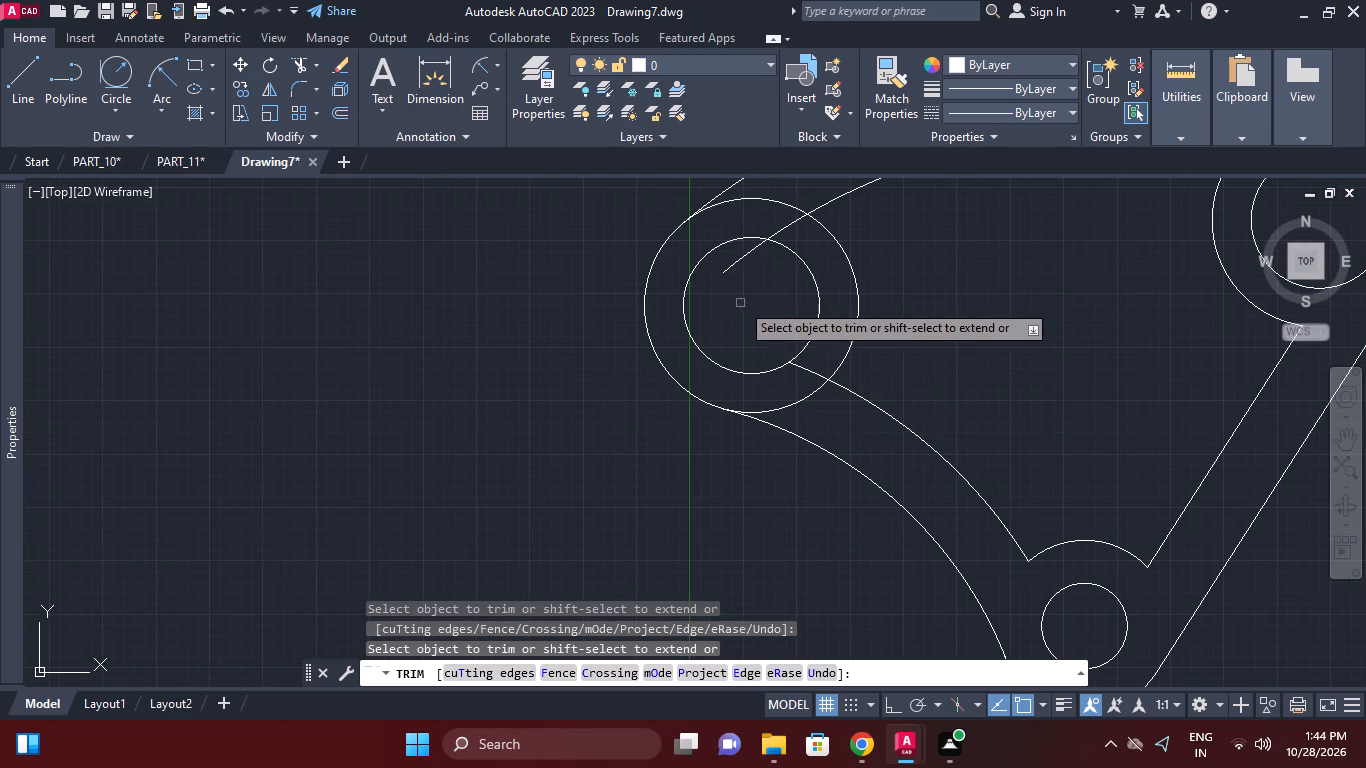
pyautogui.click(734, 265)
pyautogui.click(806, 367)
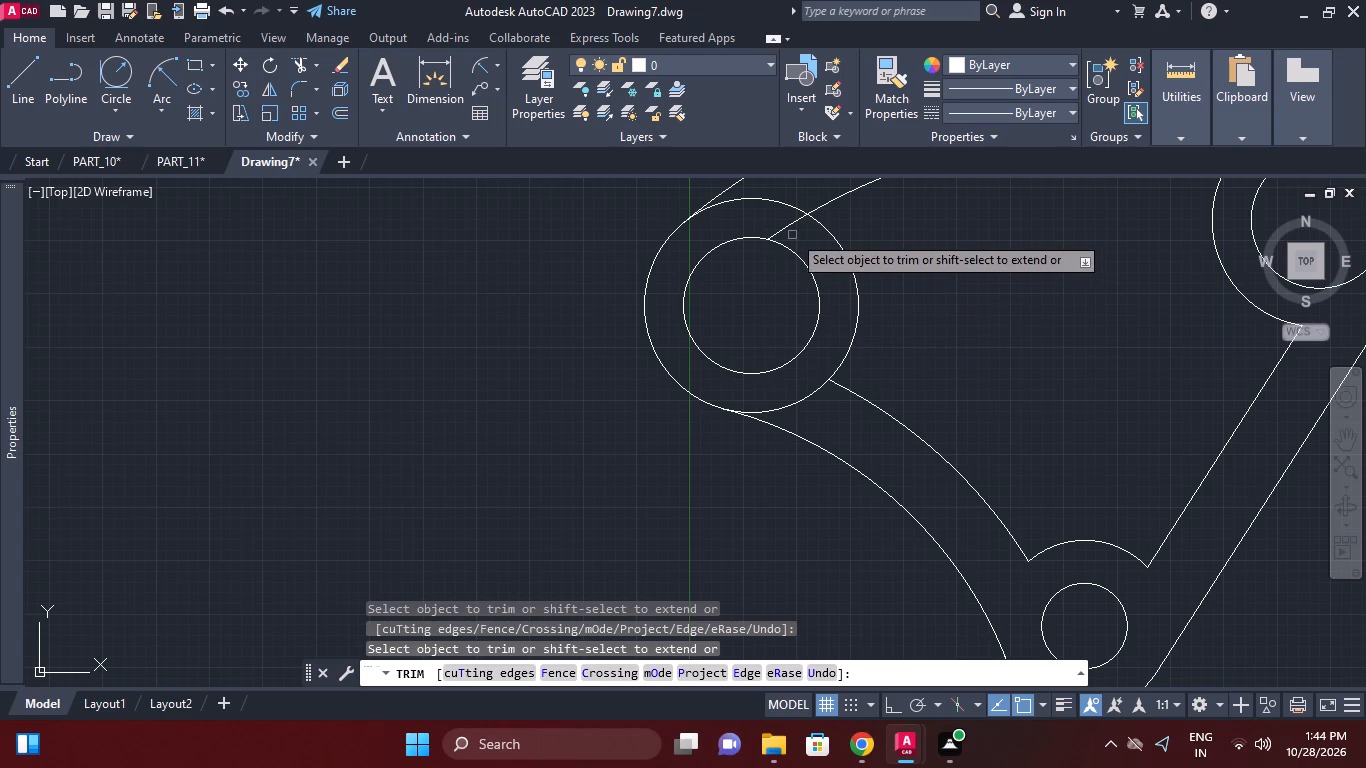
pyautogui.click(791, 230)
# Trim the upper-left outer circle's two portions between the outer and inner arcs, and finish trimming.
pyautogui.scroll(-1, 883, 345)
pyautogui.moveTo(882, 347); pyautogui.dragTo(869, 405, button='middle')
pyautogui.click(813, 321)
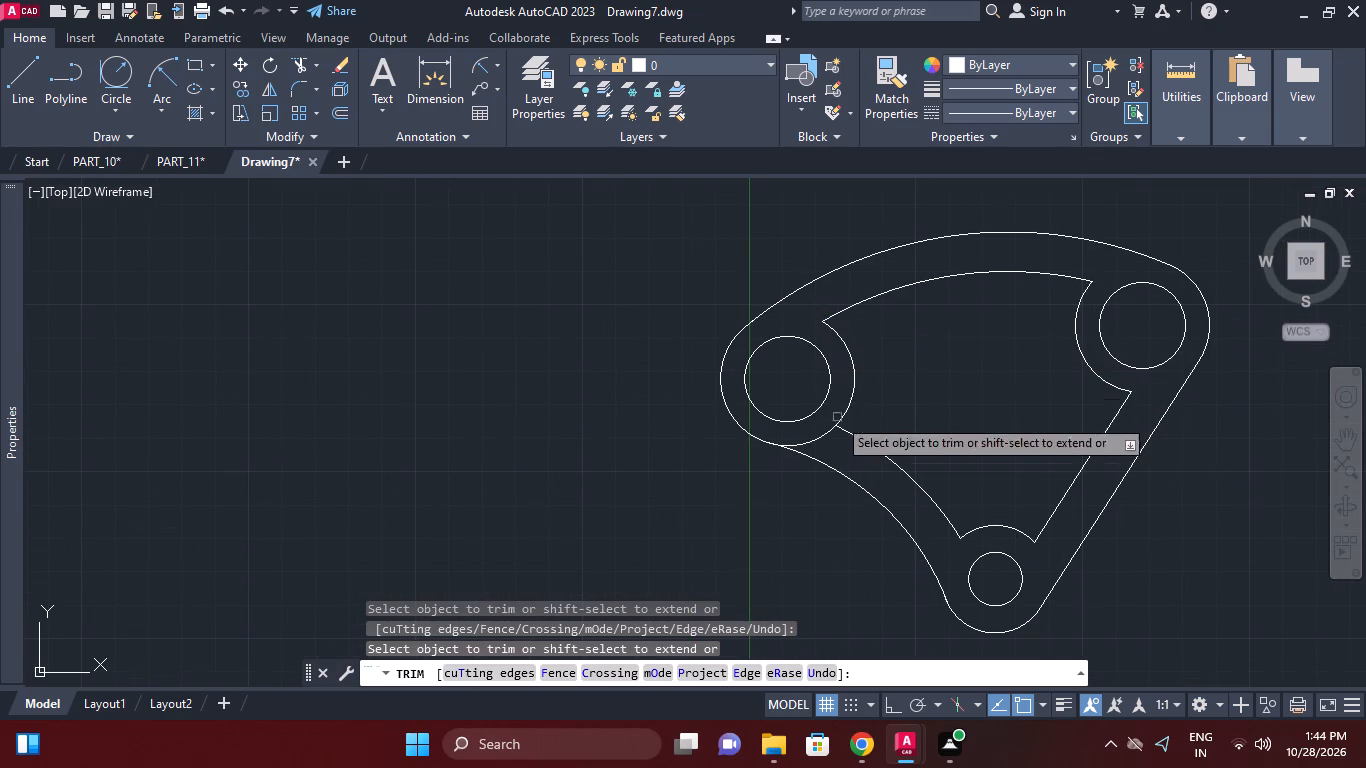
pyautogui.click(828, 436)
pyautogui.rightClick(961, 427)
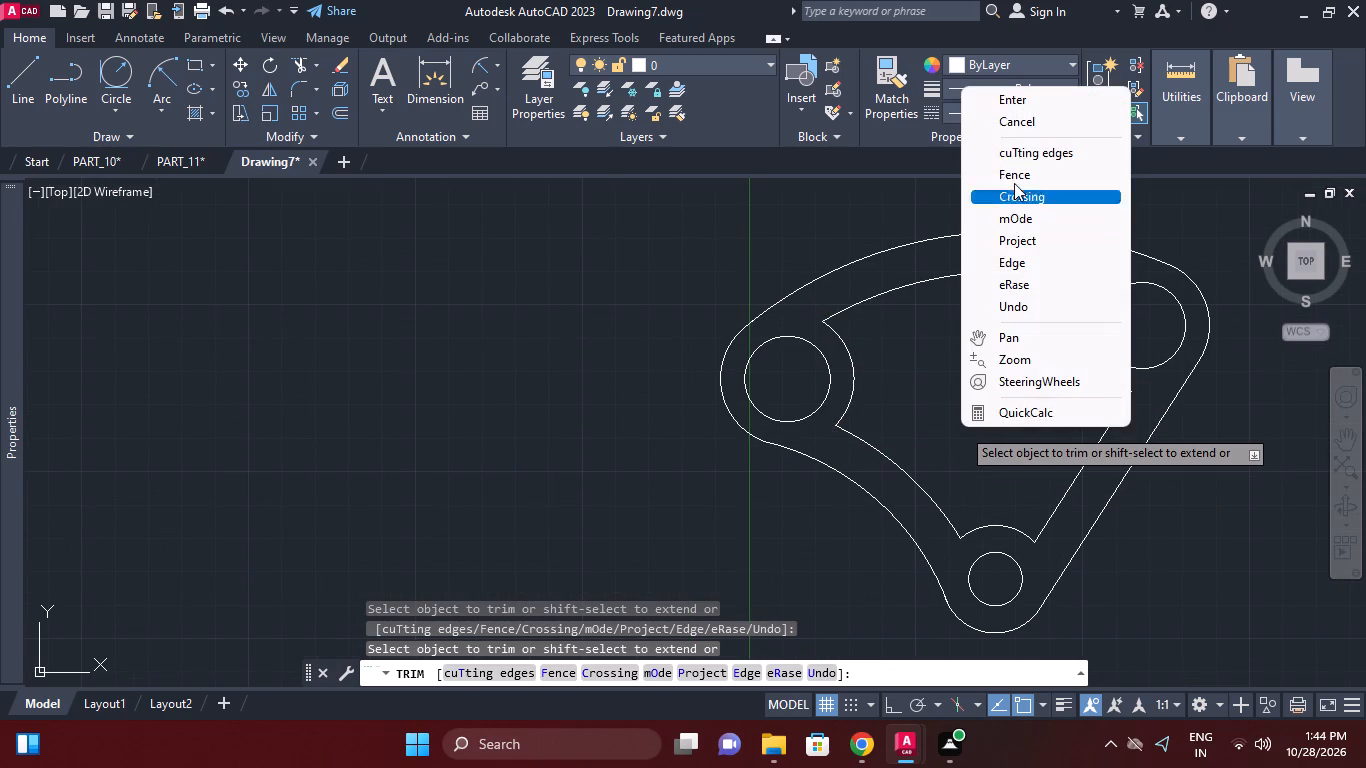
pyautogui.click(1024, 105)
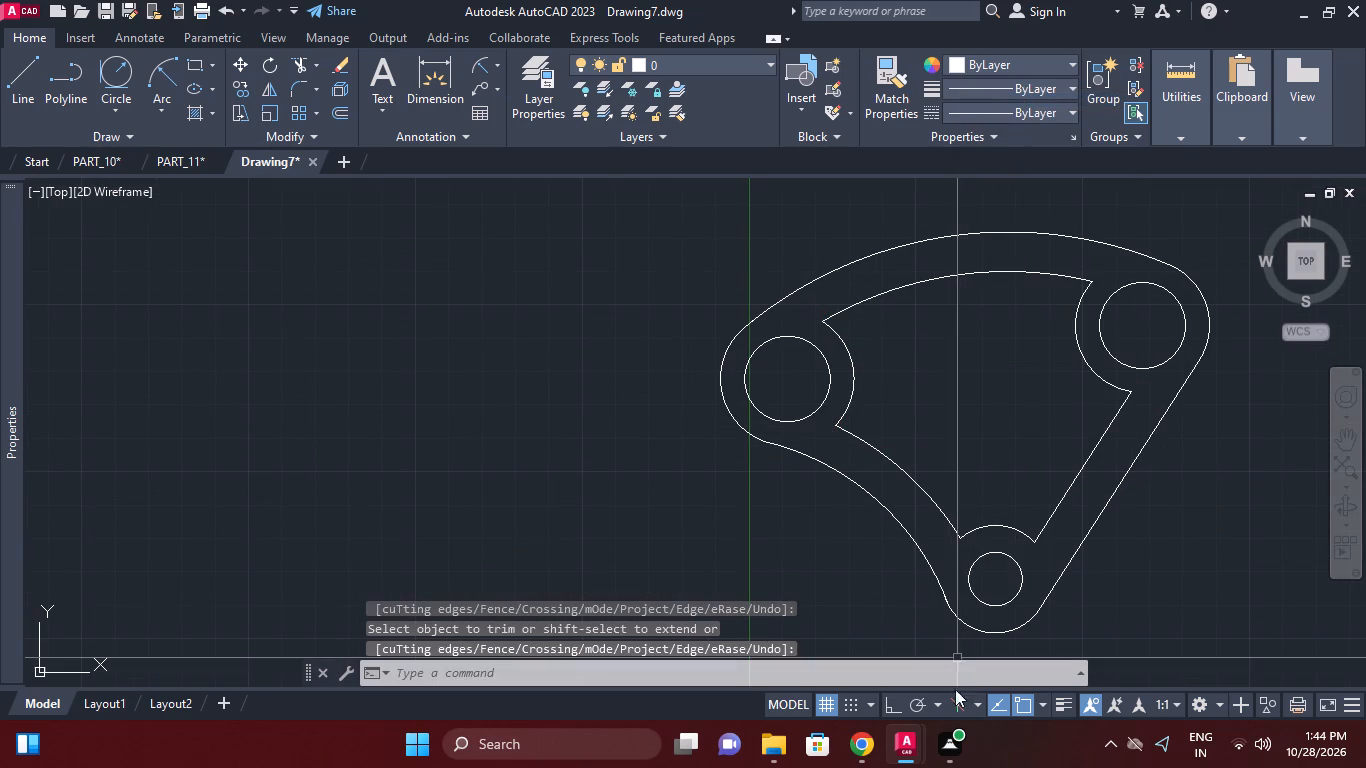
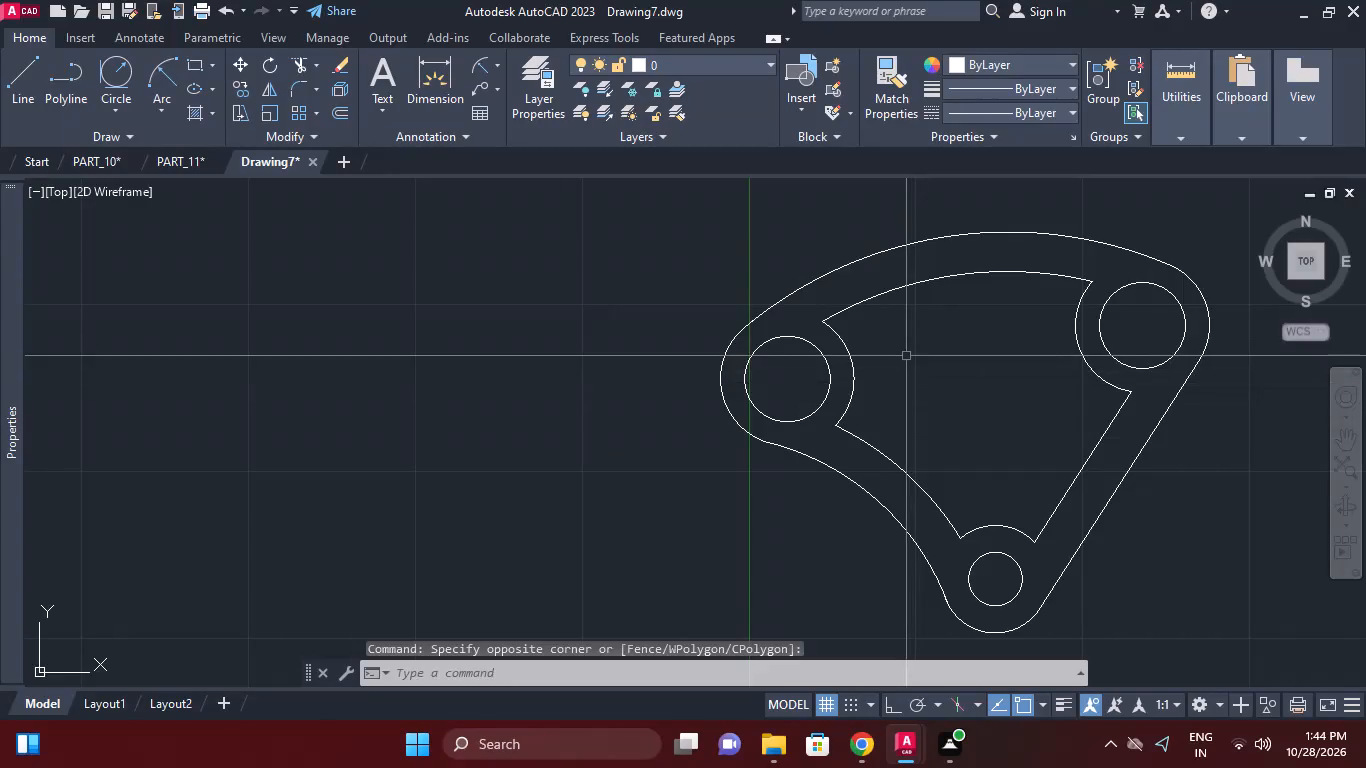
# Start the Fillet command and open its radius setting for the part's corners.
pyautogui.write('f r')
pyautogui.press('space')
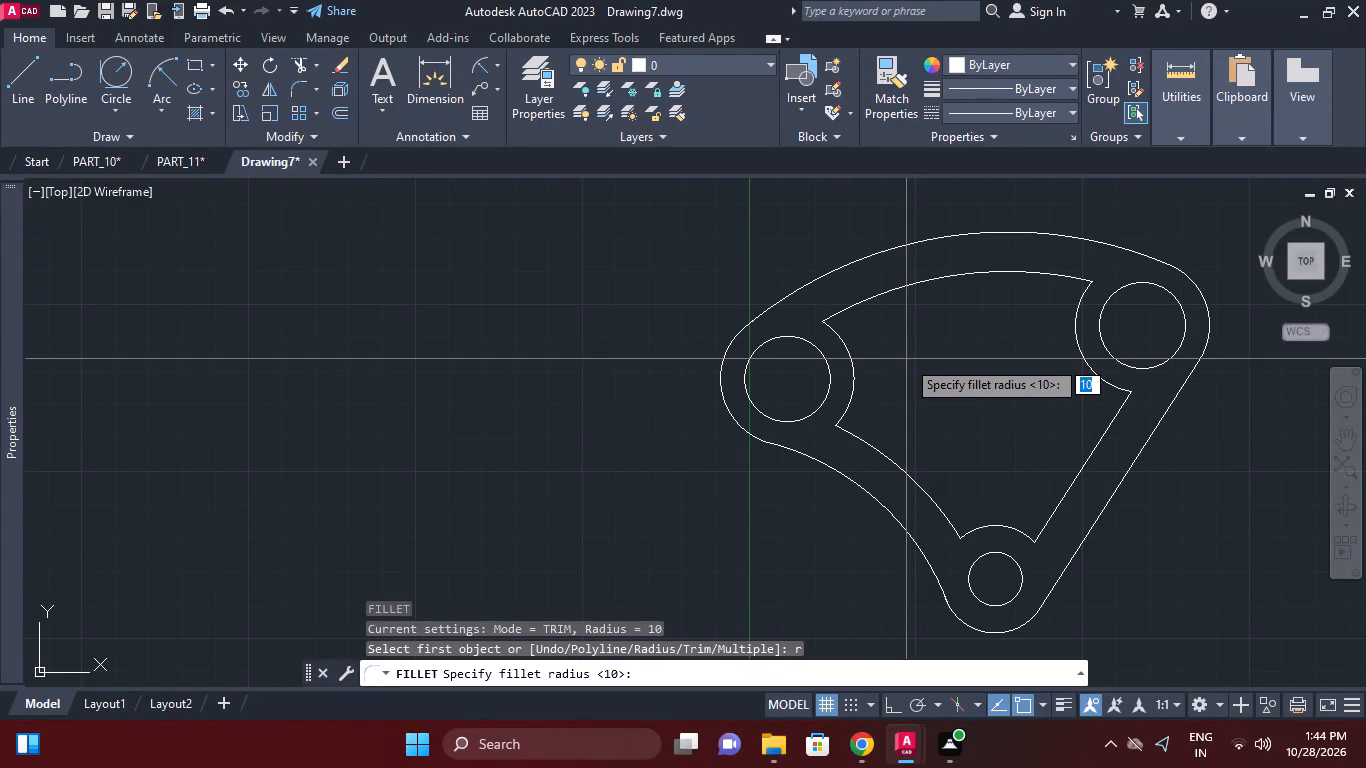
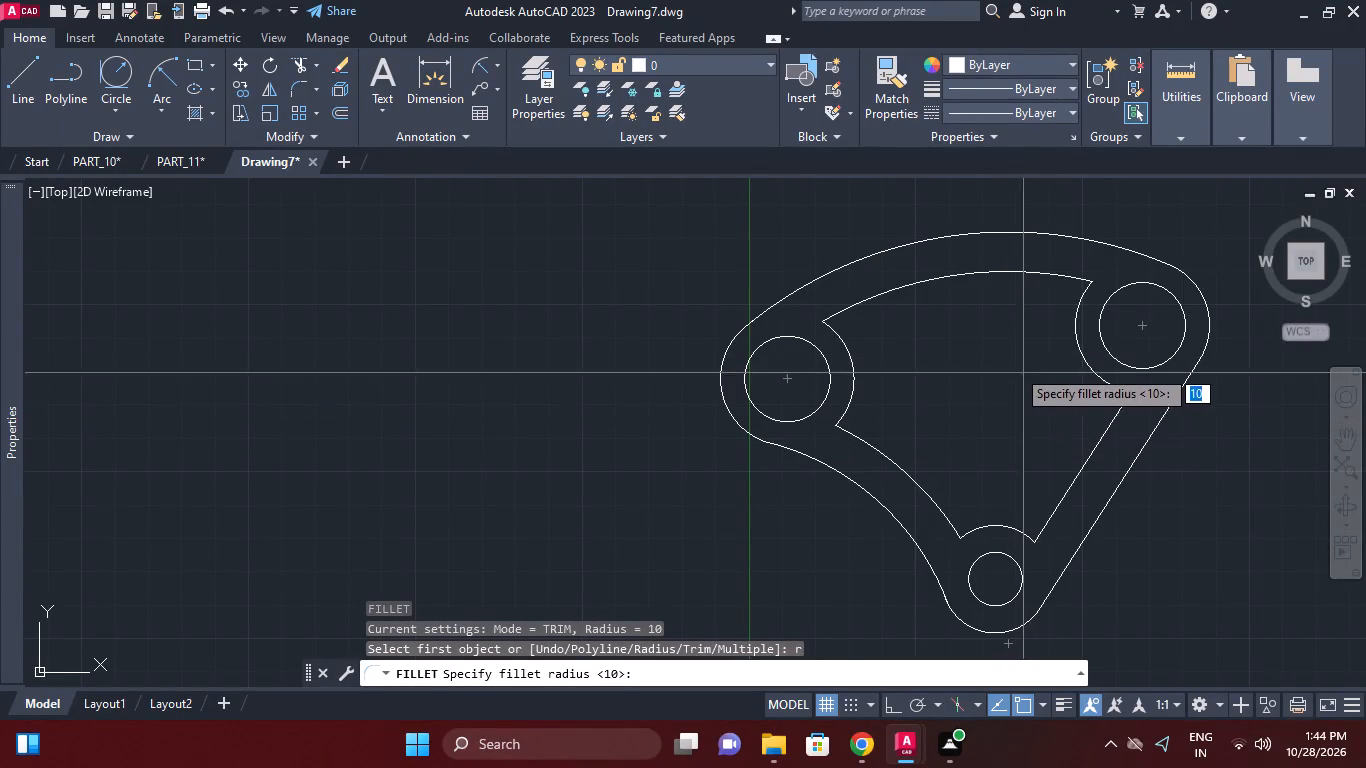
# Fillet both ends of the inner profile's upper arc with a 10 mm radius where it meets the boss arcs.
pyautogui.scroll(1, 806, 375)
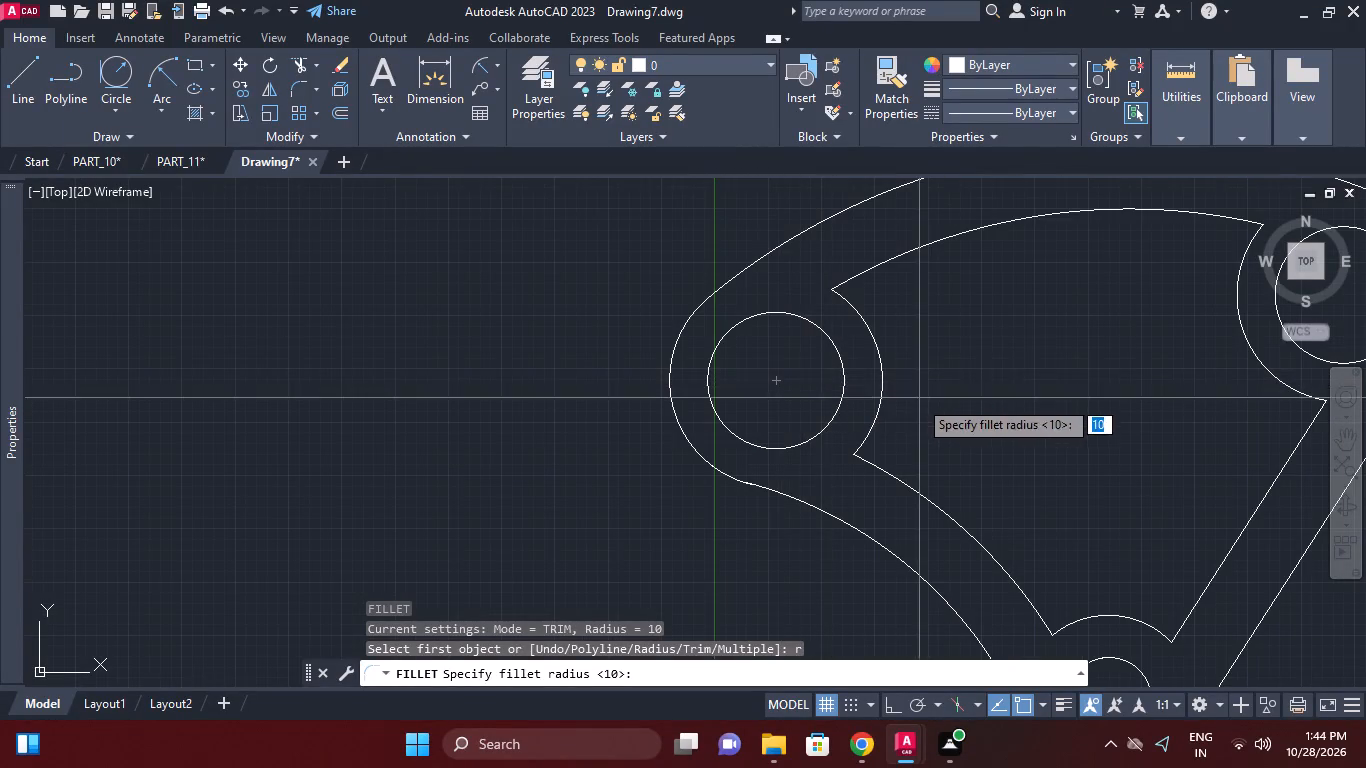
pyautogui.moveTo(780, 364); pyautogui.dragTo(766, 374, button='middle')
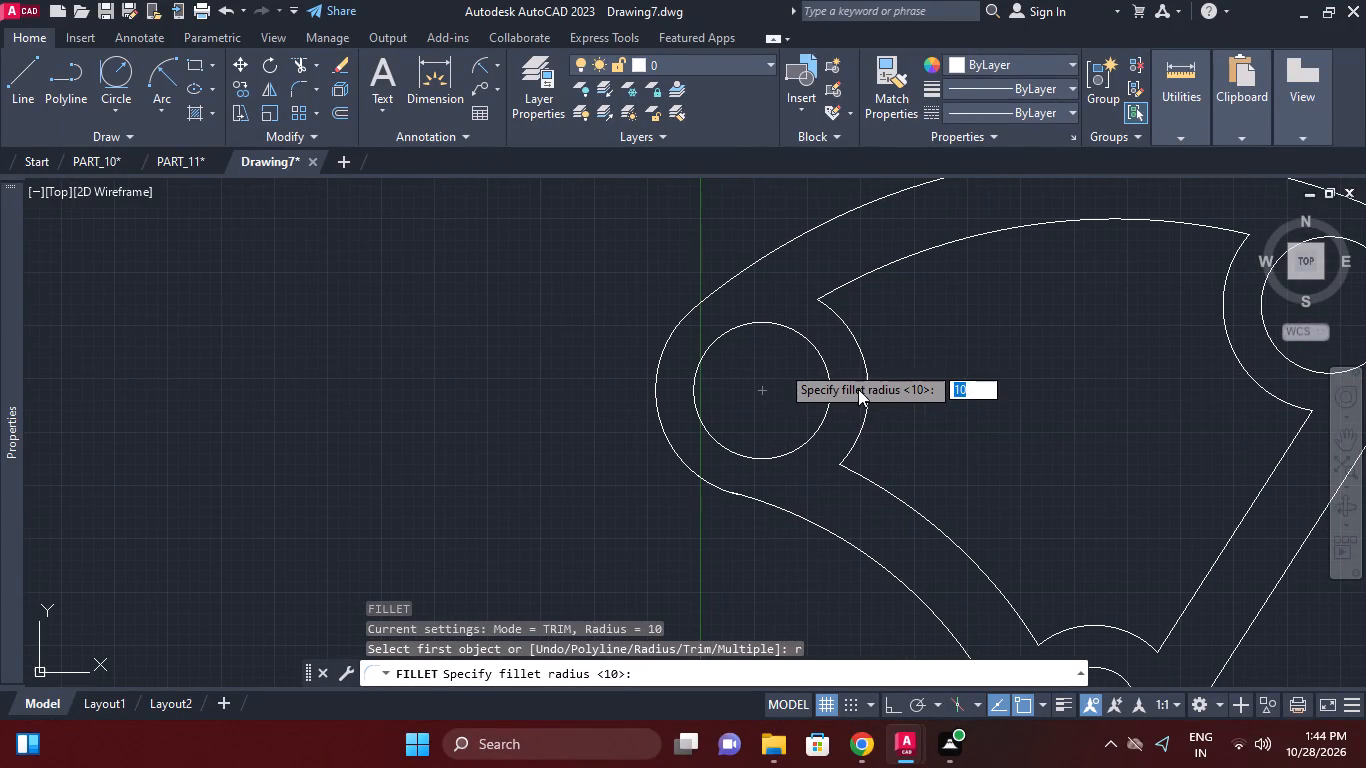
pyautogui.press('Escape')
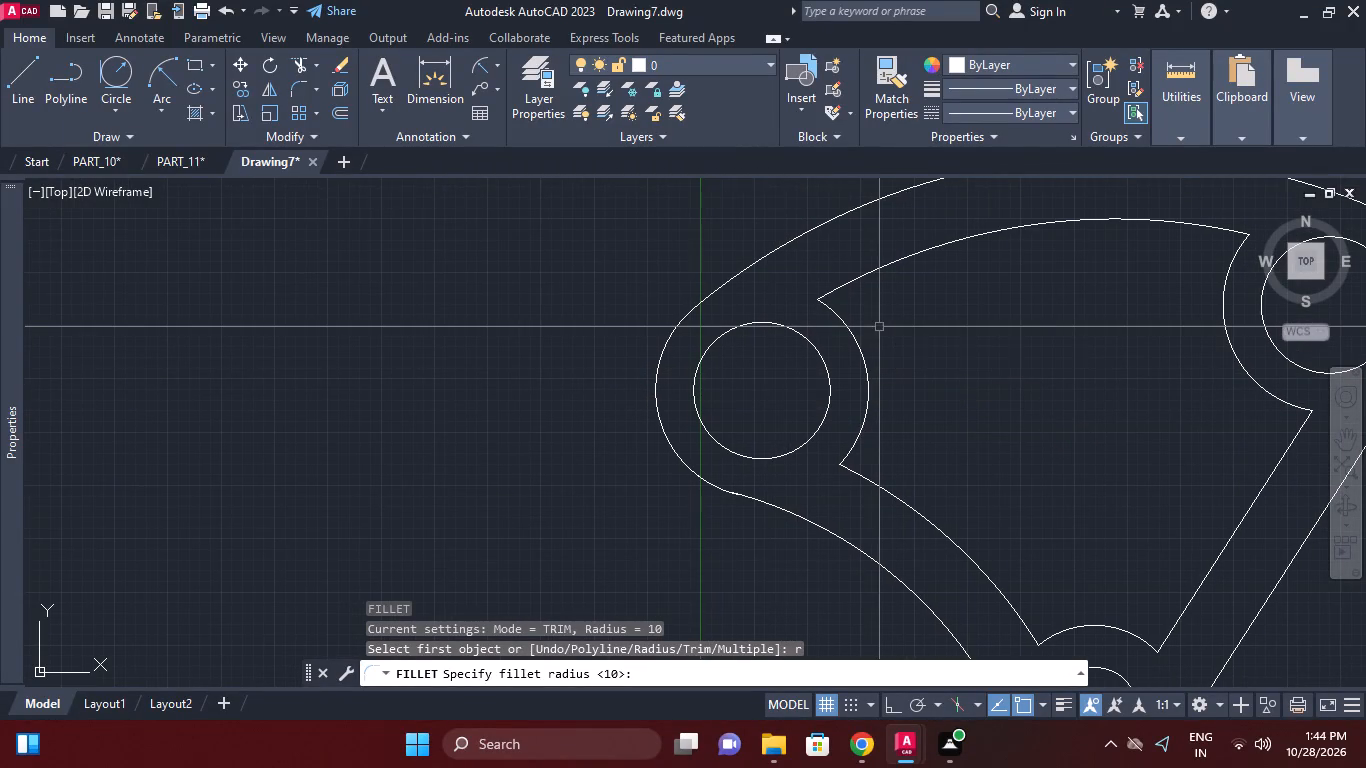
pyautogui.moveTo(883, 342); pyautogui.dragTo(747, 346, button='middle')
pyautogui.write('f')
pyautogui.press('space')
pyautogui.write('r')
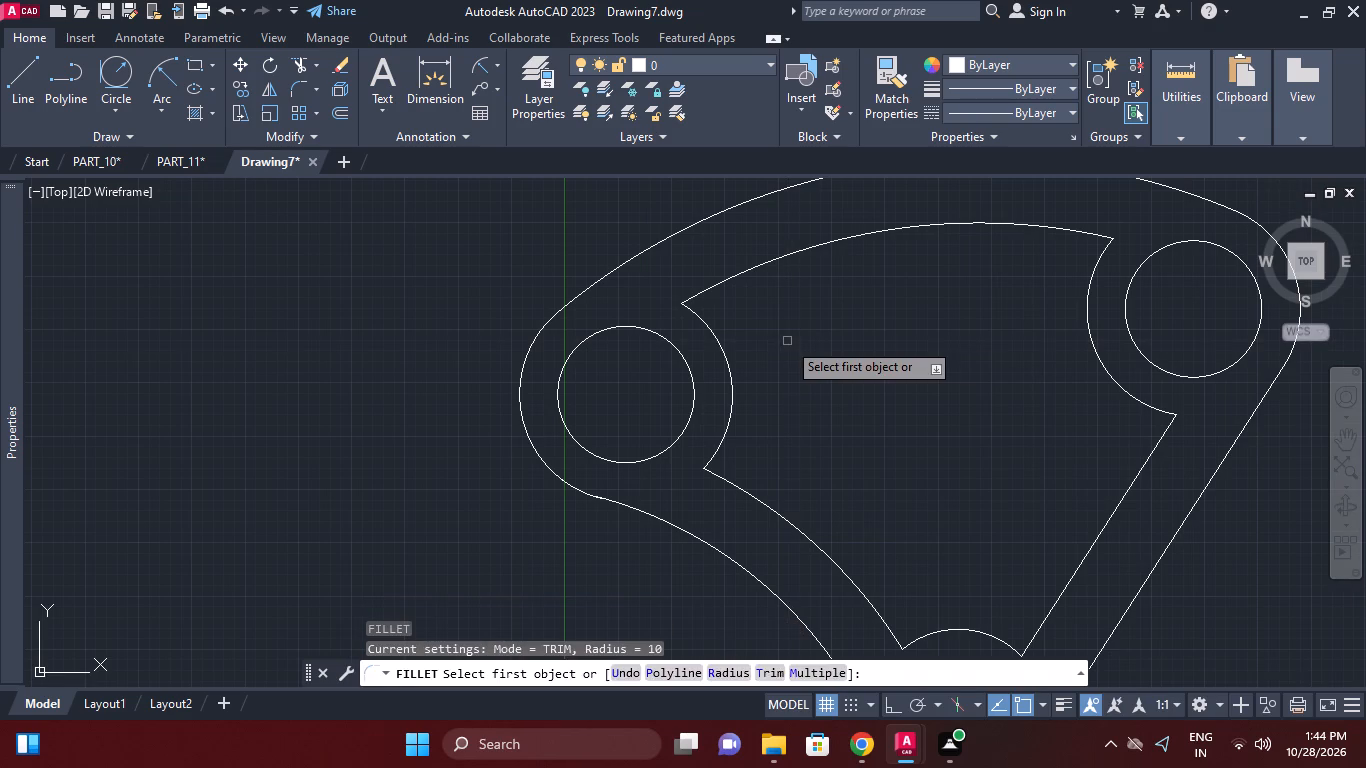
pyautogui.press('space')
pyautogui.press('Return')
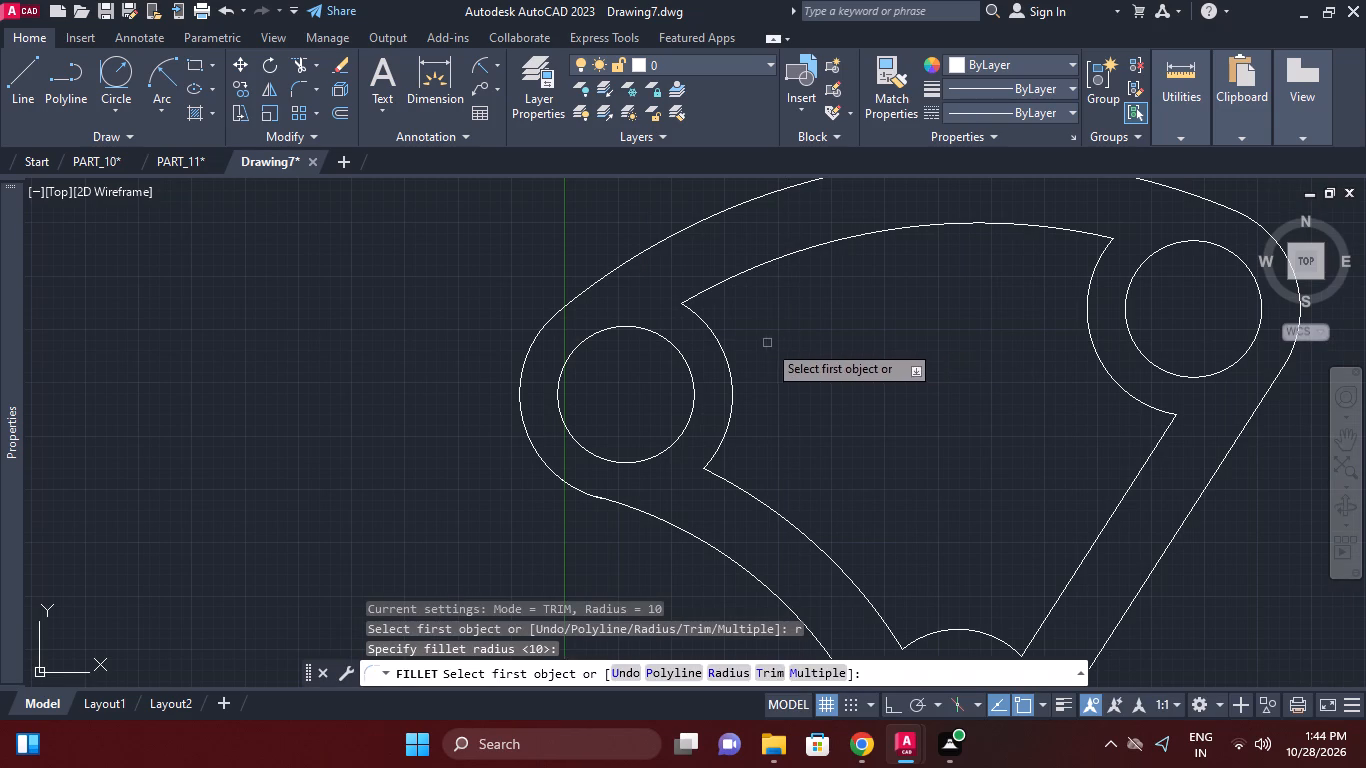
pyautogui.click(711, 329)
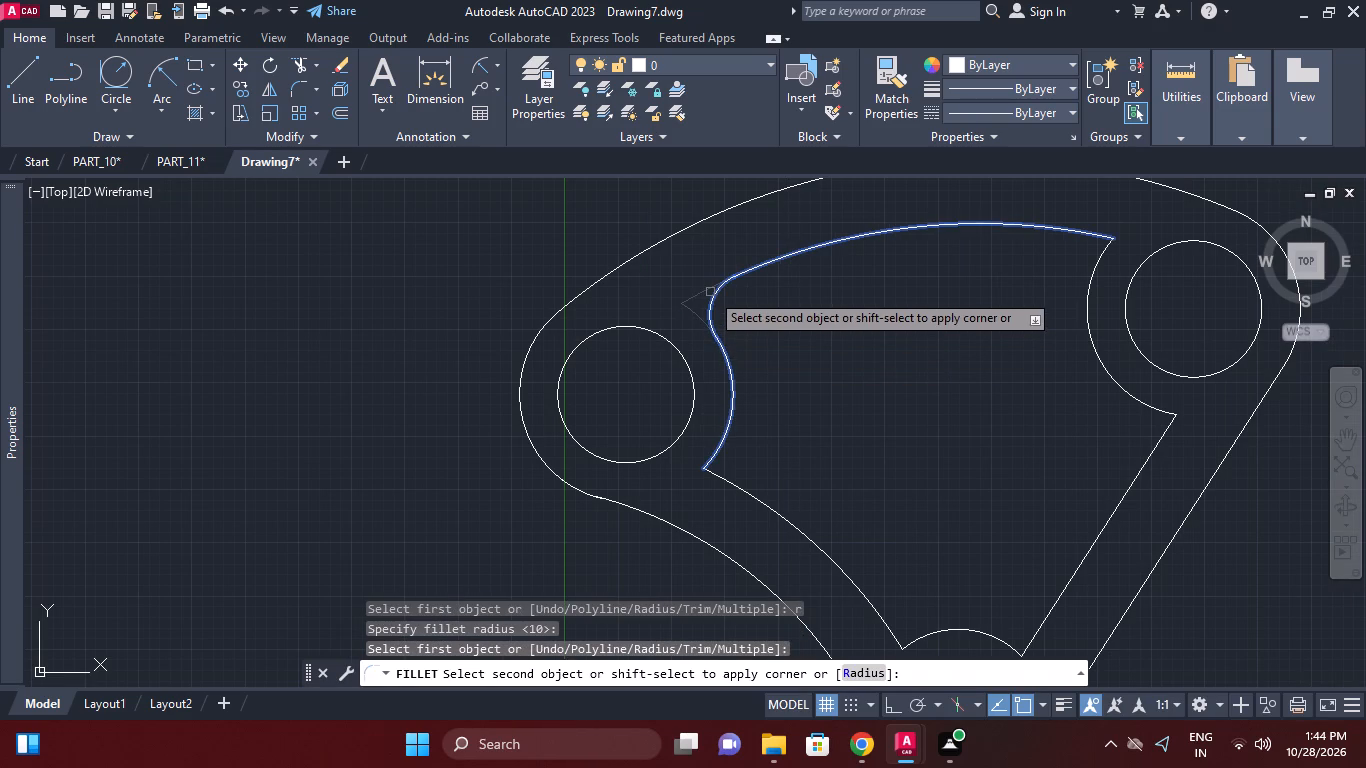
pyautogui.click(710, 292)
pyautogui.rightClick(931, 257)
pyautogui.click(1011, 267)
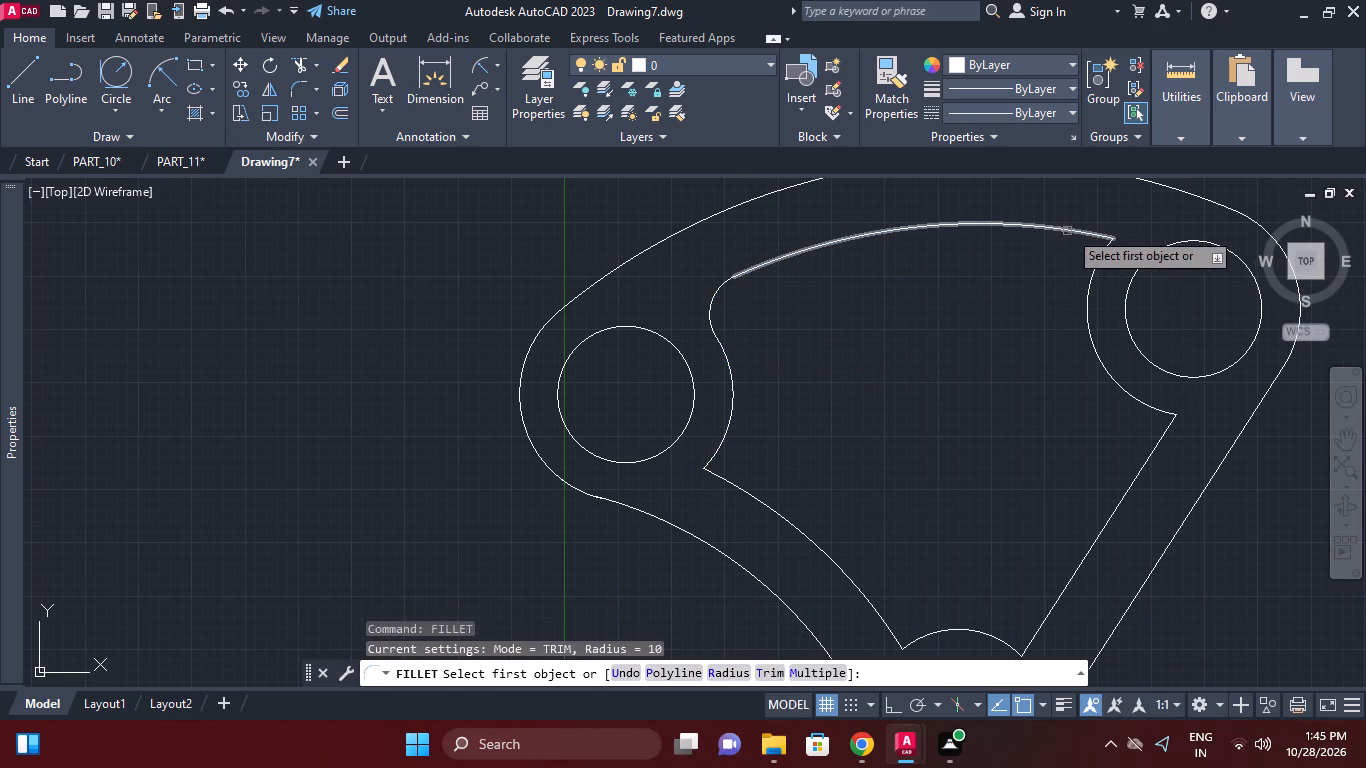
pyautogui.click(1068, 230)
pyautogui.click(1091, 274)
# Fillet both ends of the inner profile's straight edge with the 10 mm radius, at the upper-right and bottom boss arcs.
pyautogui.rightClick(1054, 326)
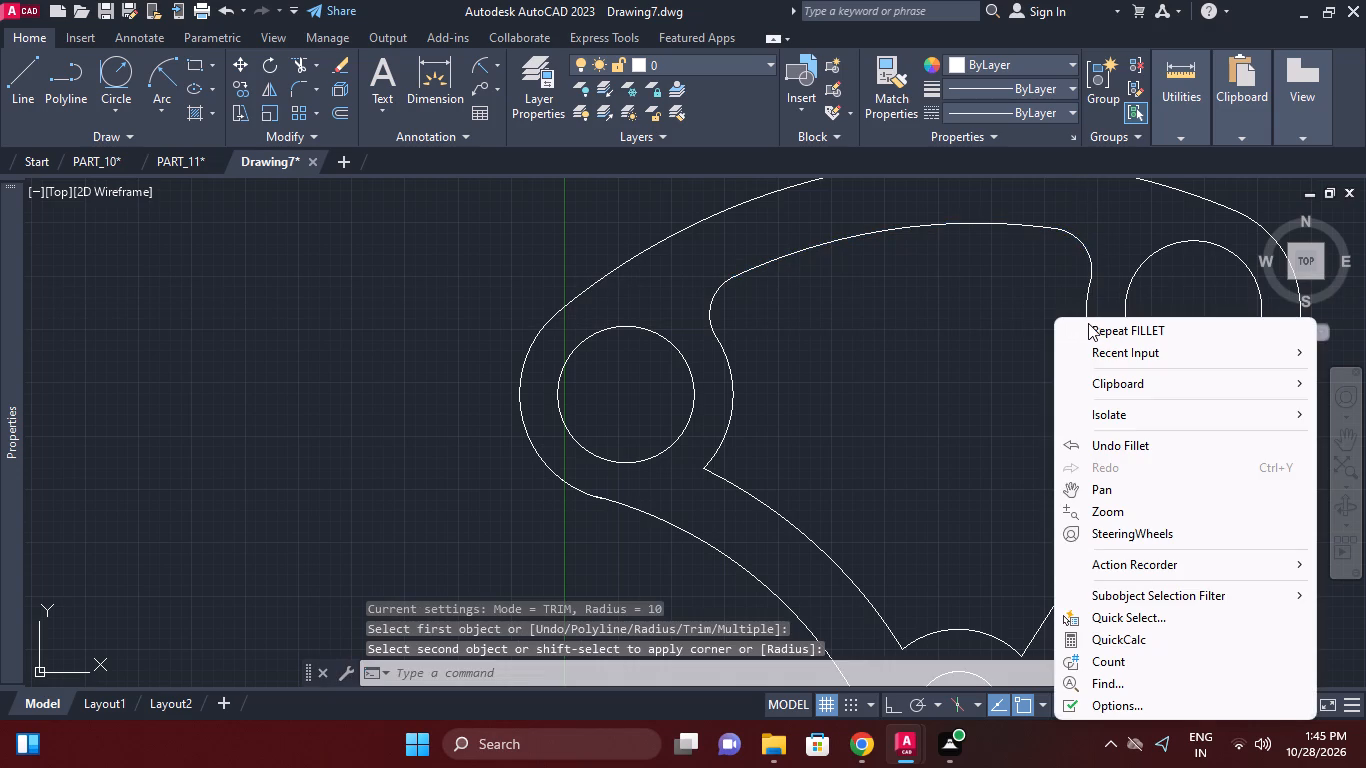
pyautogui.click(1090, 323)
pyautogui.moveTo(989, 413); pyautogui.dragTo(1017, 320, button='middle')
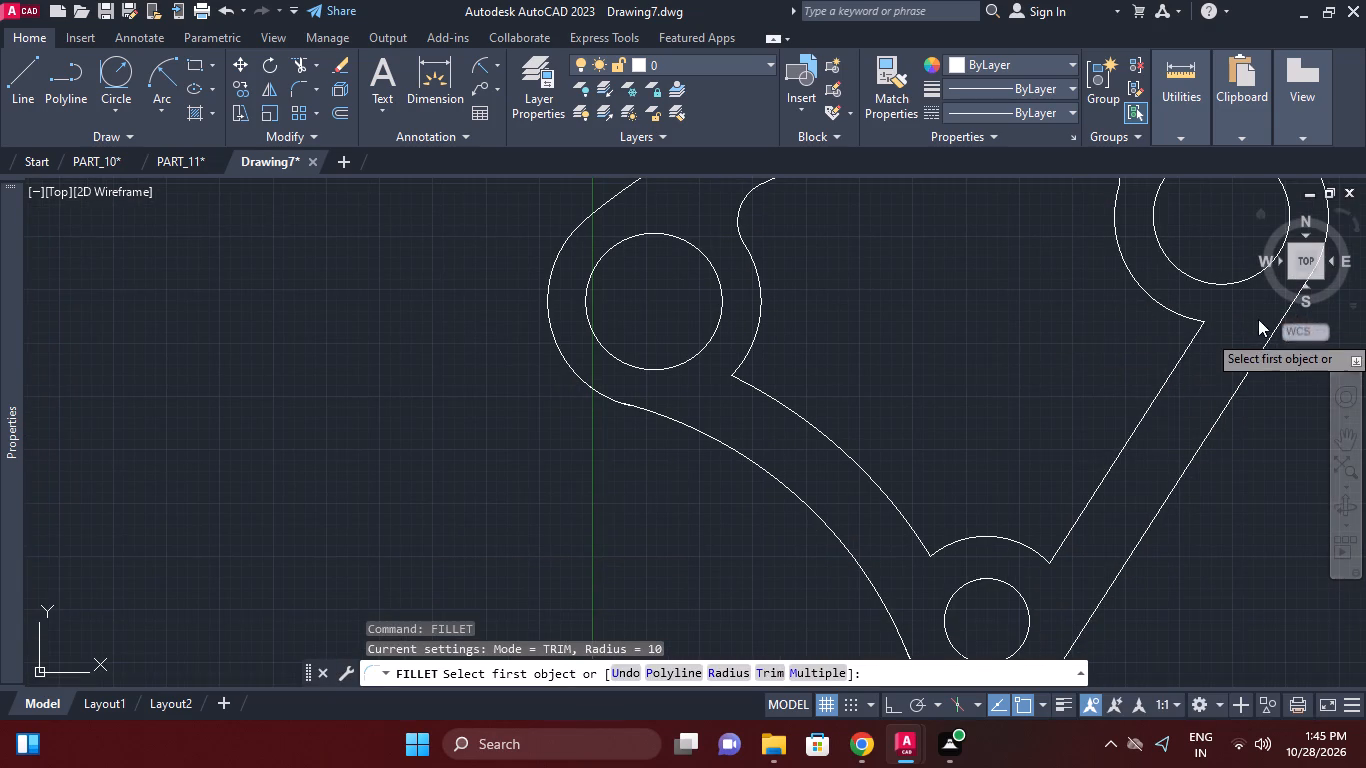
pyautogui.click(1175, 310)
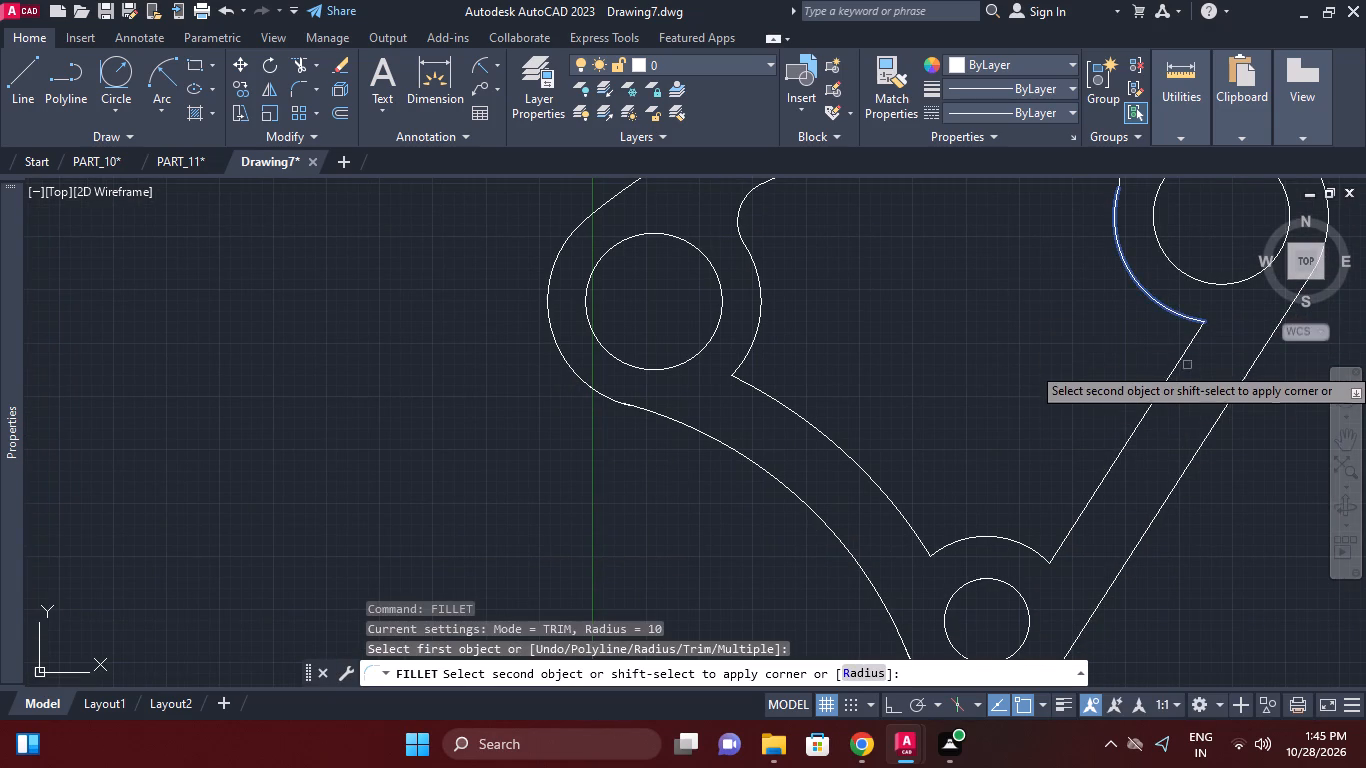
pyautogui.click(1185, 348)
pyautogui.rightClick(1216, 411)
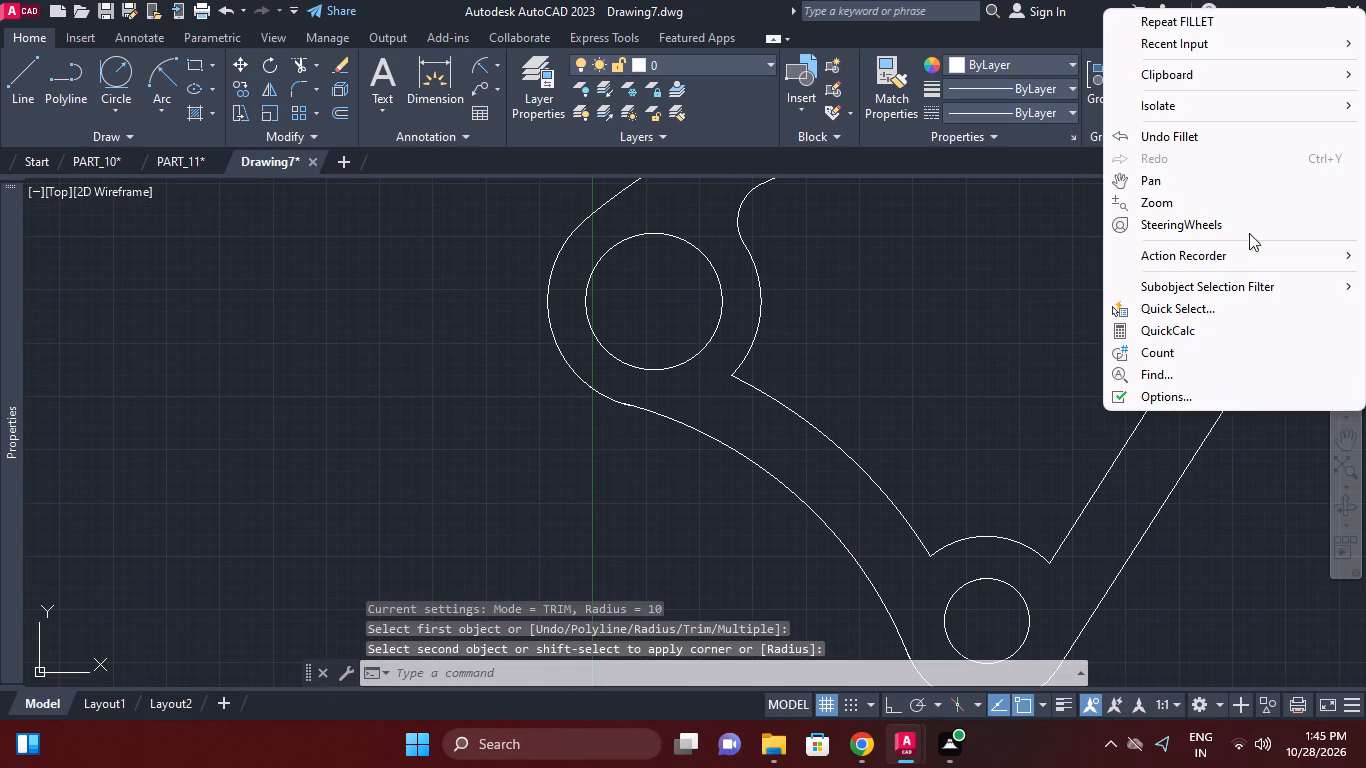
pyautogui.click(1210, 13)
pyautogui.moveTo(1100, 383); pyautogui.dragTo(1091, 276, button='middle')
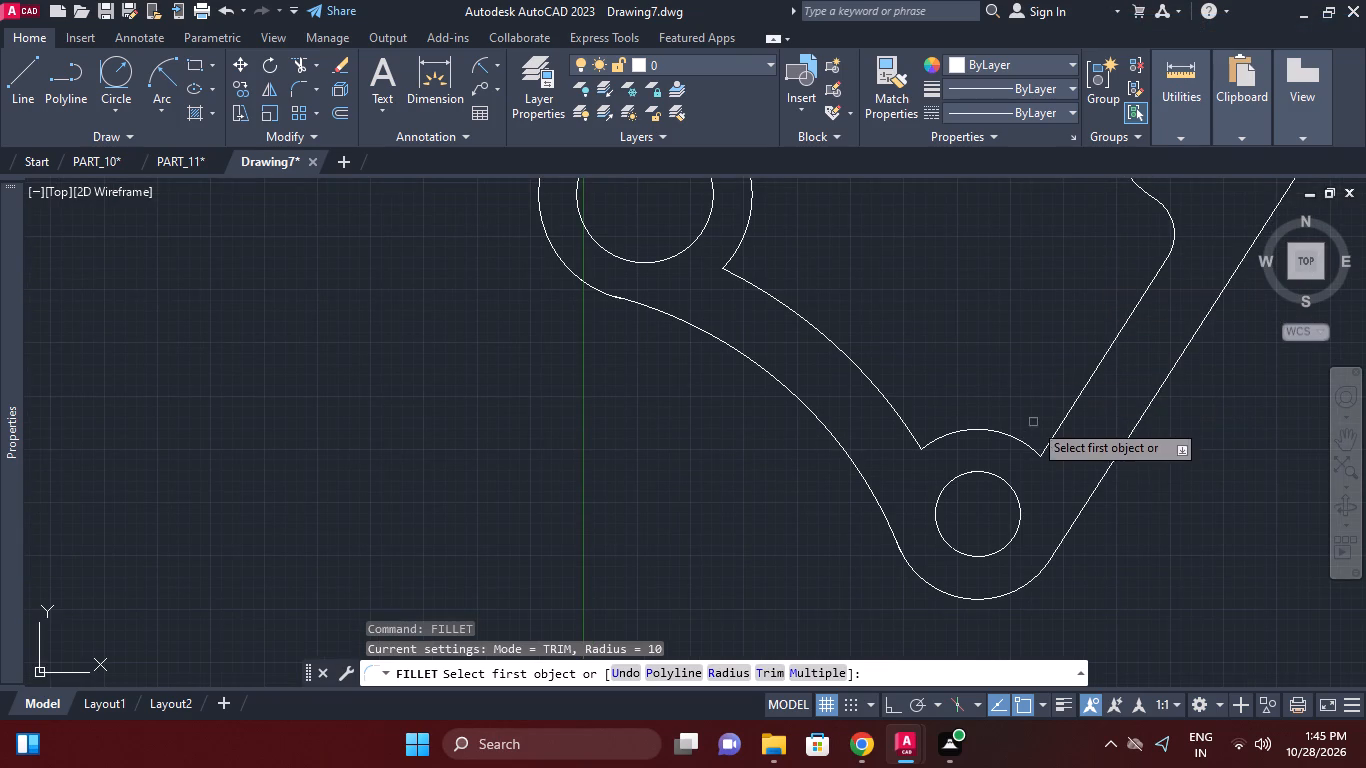
pyautogui.click(1027, 446)
pyautogui.click(1045, 445)
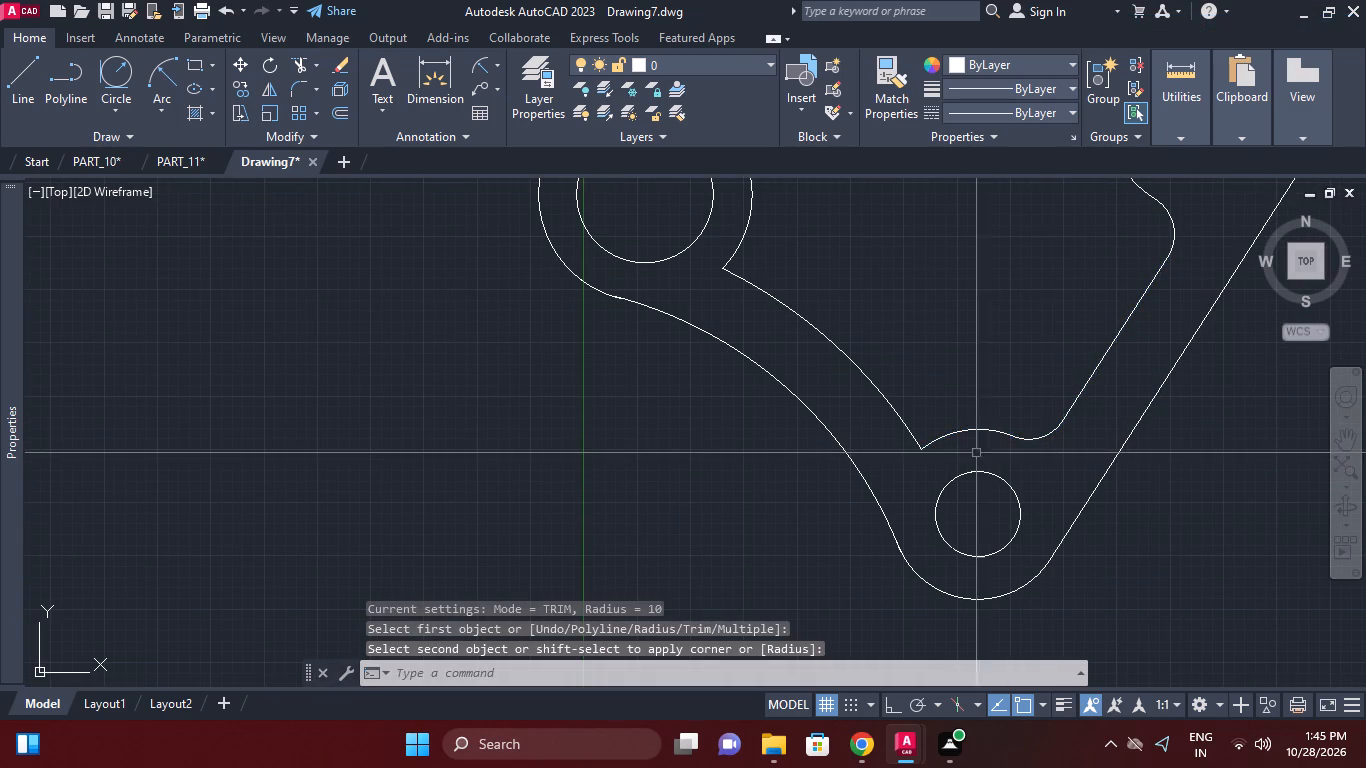
# Fillet both ends of the inner profile's lower-left arc with the 10 mm radius, at the bottom and left boss arcs.
pyautogui.rightClick(967, 453)
pyautogui.click(1022, 68)
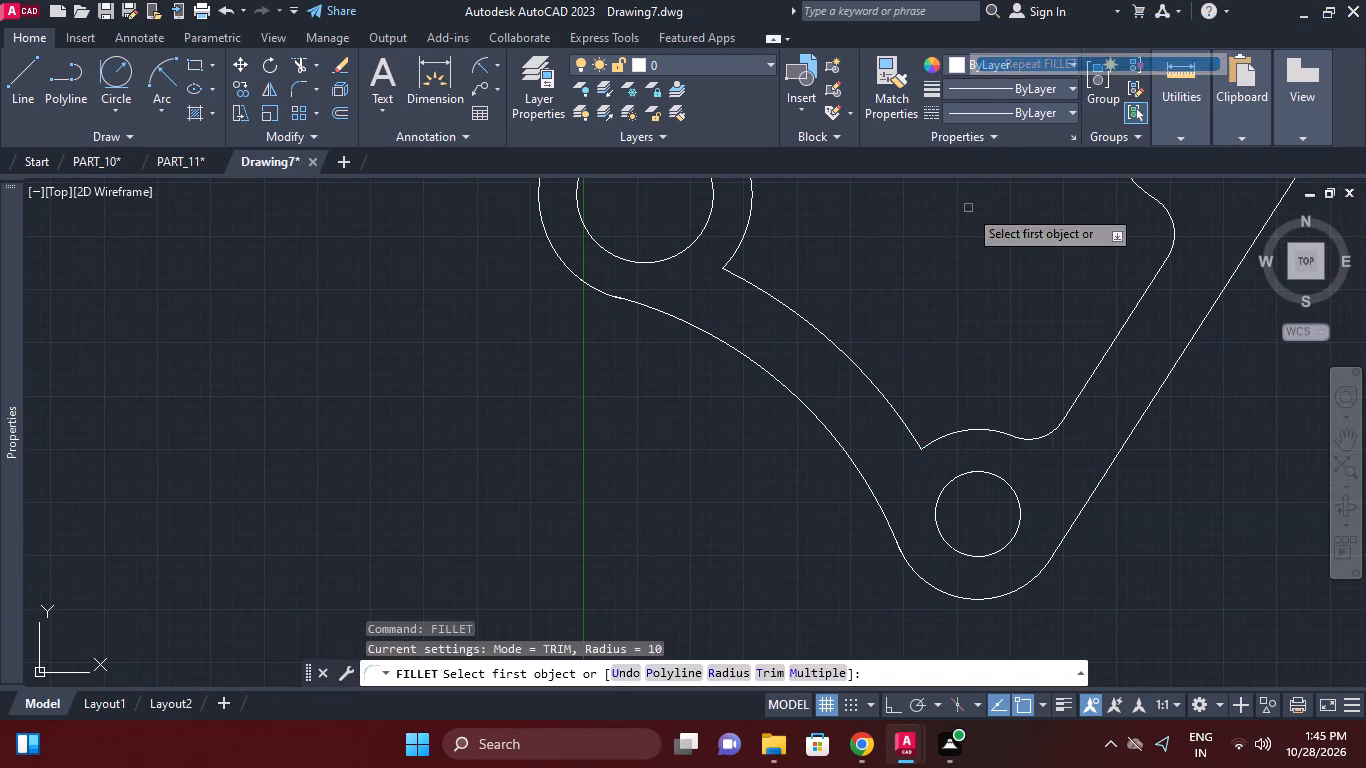
pyautogui.click(948, 433)
pyautogui.click(903, 419)
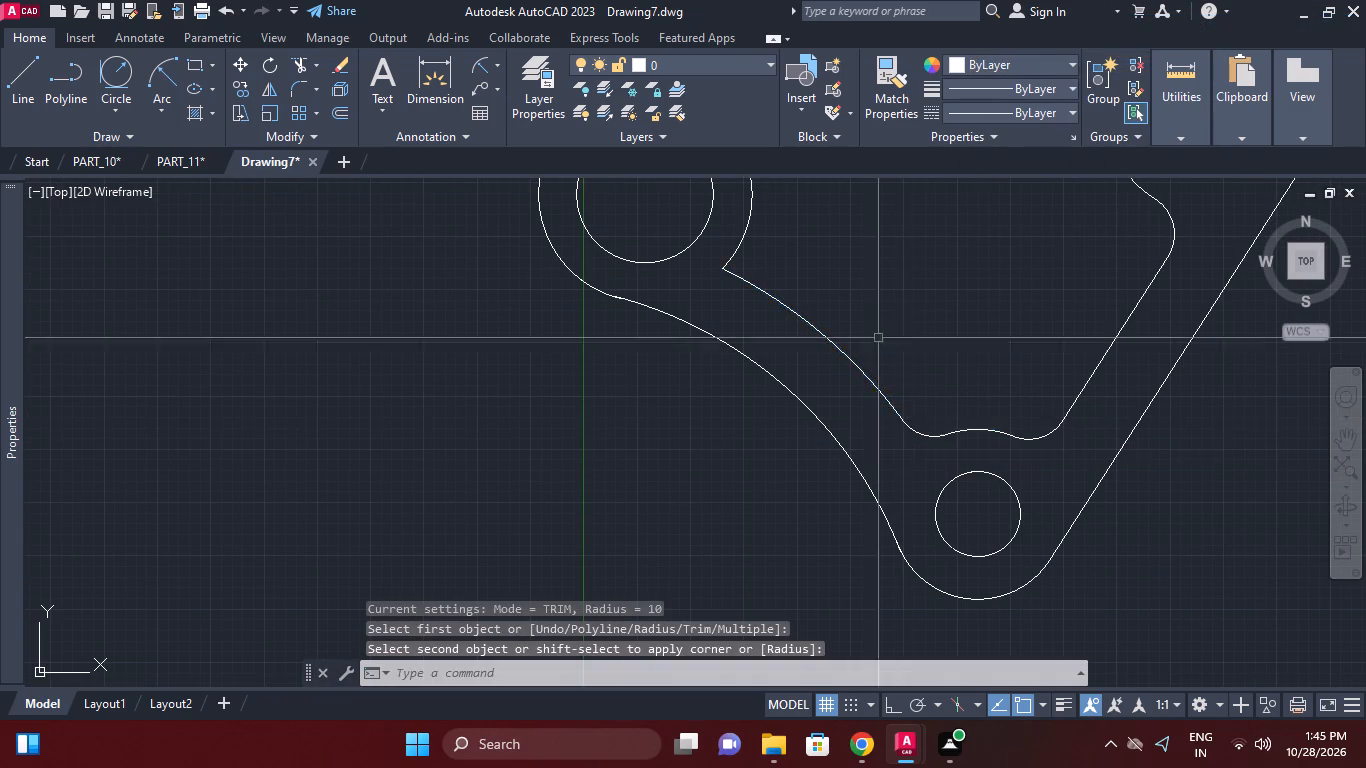
pyautogui.moveTo(874, 318); pyautogui.dragTo(969, 463, button='middle')
pyautogui.rightClick(949, 424)
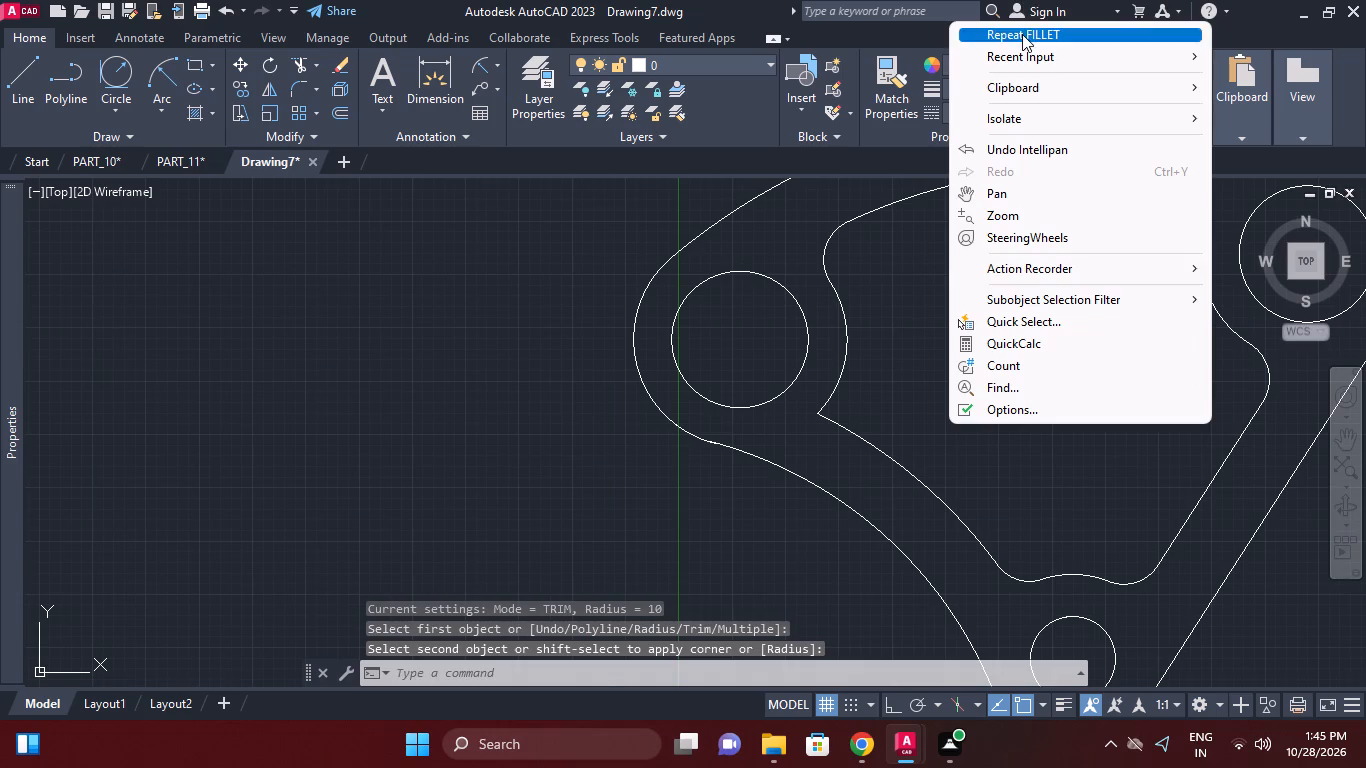
pyautogui.click(1022, 34)
pyautogui.click(854, 428)
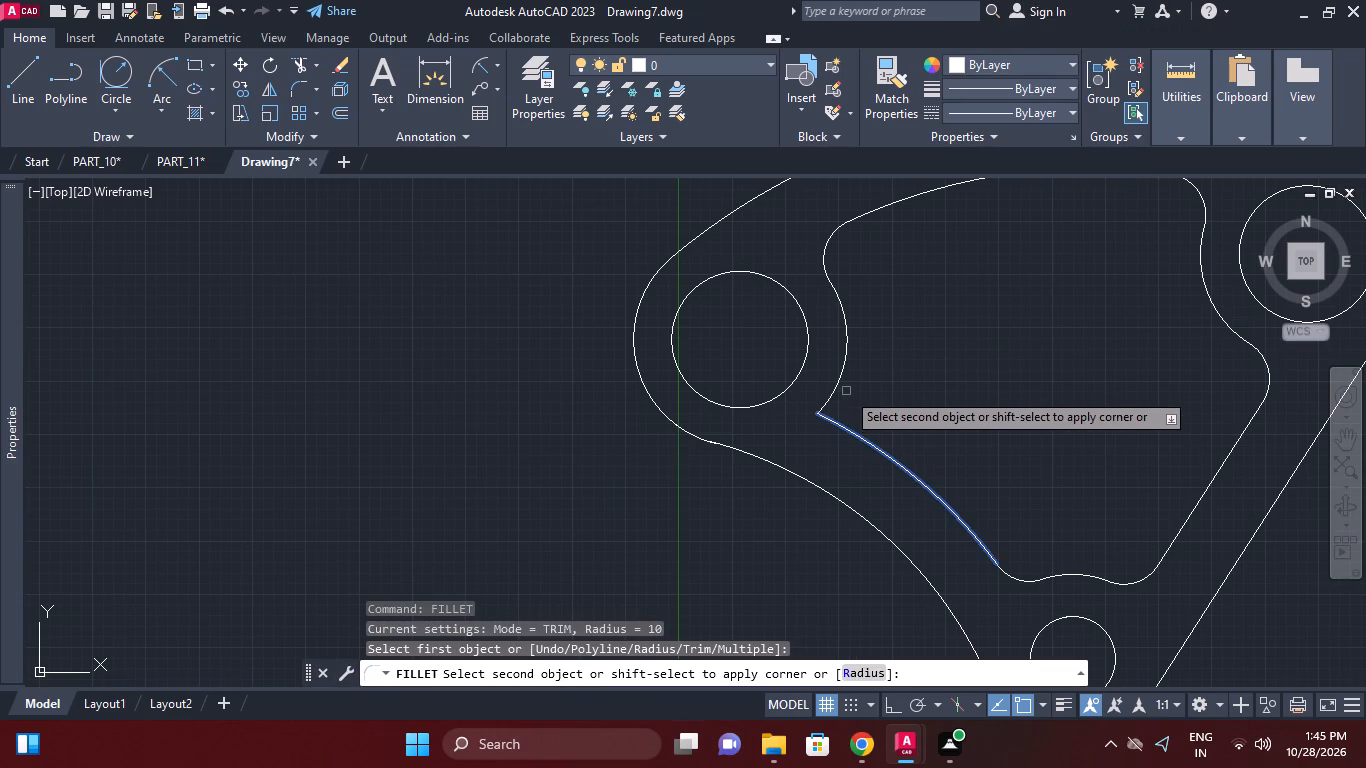
pyautogui.click(843, 371)
# Add a horizontal linear dimension between the bottom and upper-right circle centers, placed below the part.
pyautogui.scroll(-1, 977, 370)
pyautogui.moveTo(977, 372); pyautogui.dragTo(967, 386, button='middle')
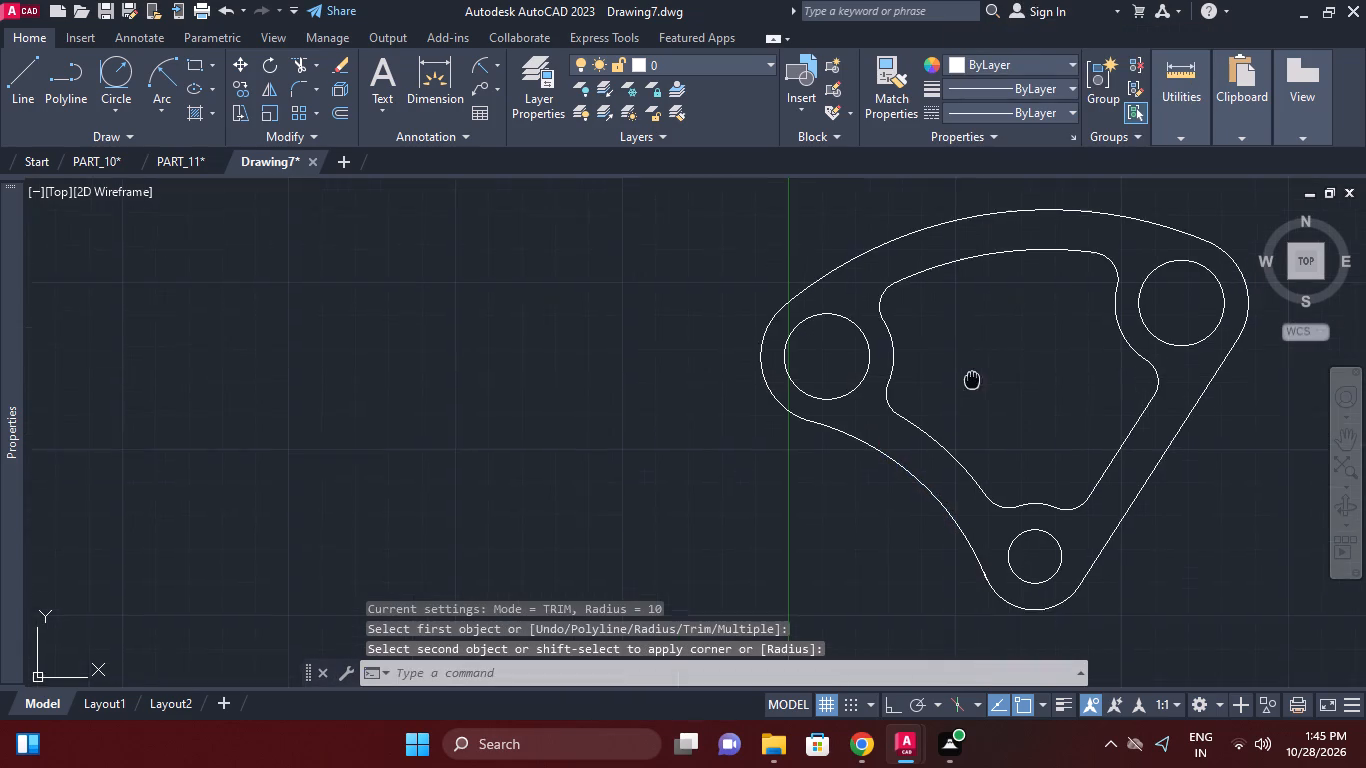
pyautogui.moveTo(967, 386); pyautogui.dragTo(955, 398, button='middle')
pyautogui.scroll(-1, 1037, 400)
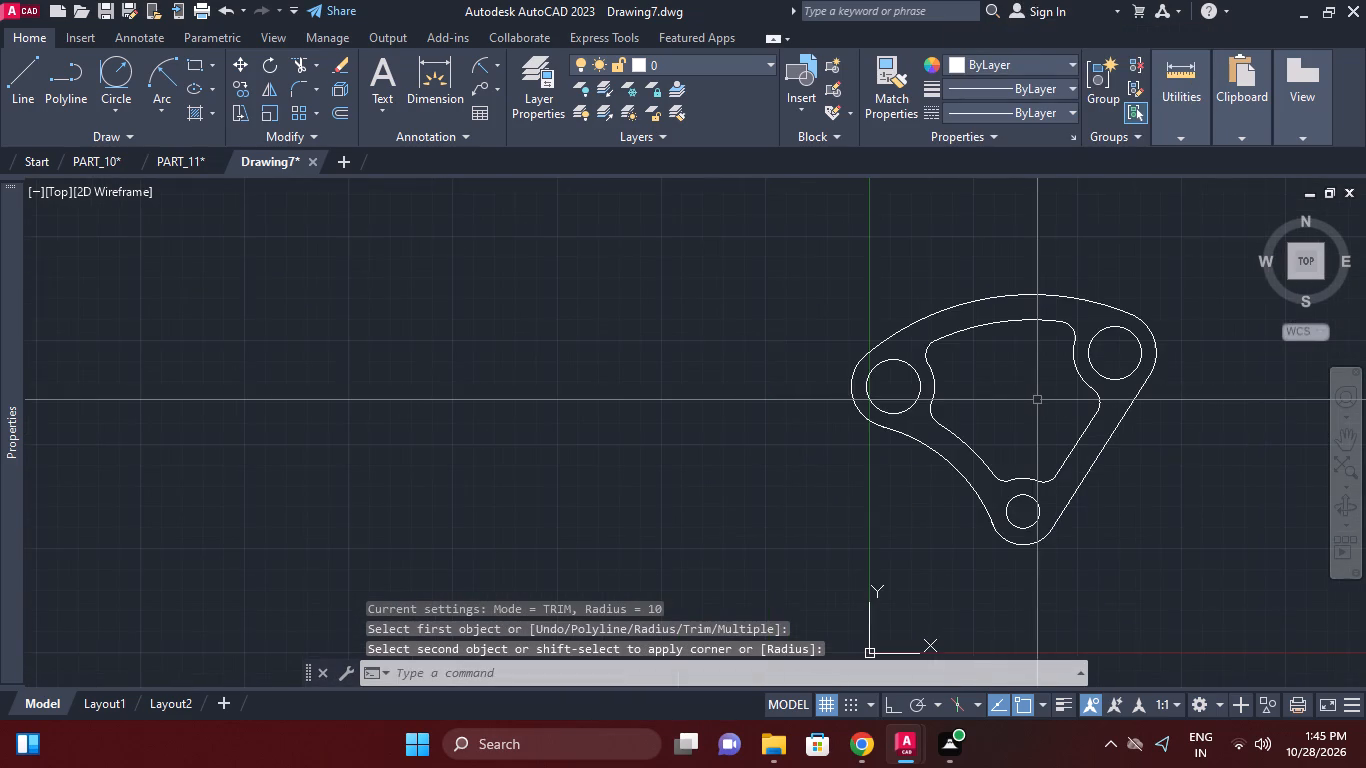
pyautogui.moveTo(986, 342); pyautogui.dragTo(939, 295, button='middle')
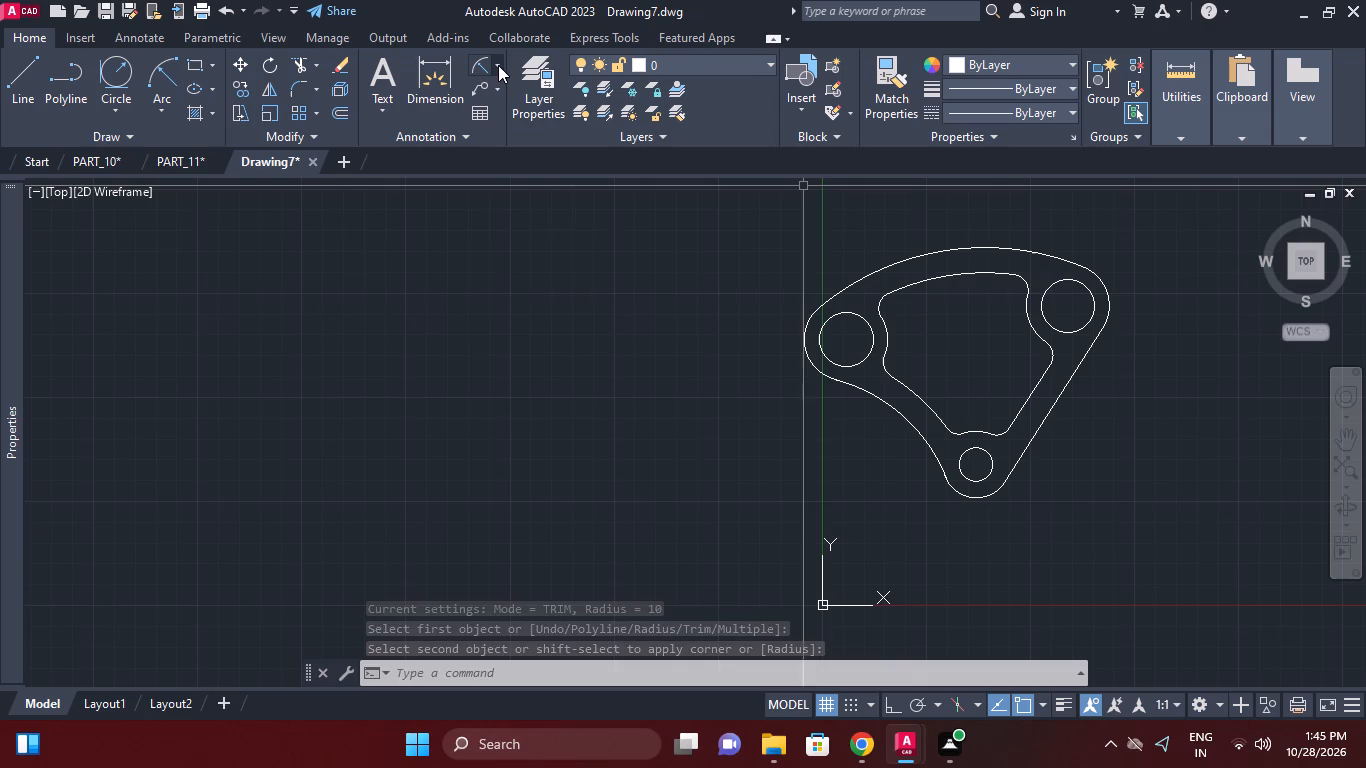
pyautogui.click(498, 65)
pyautogui.click(518, 104)
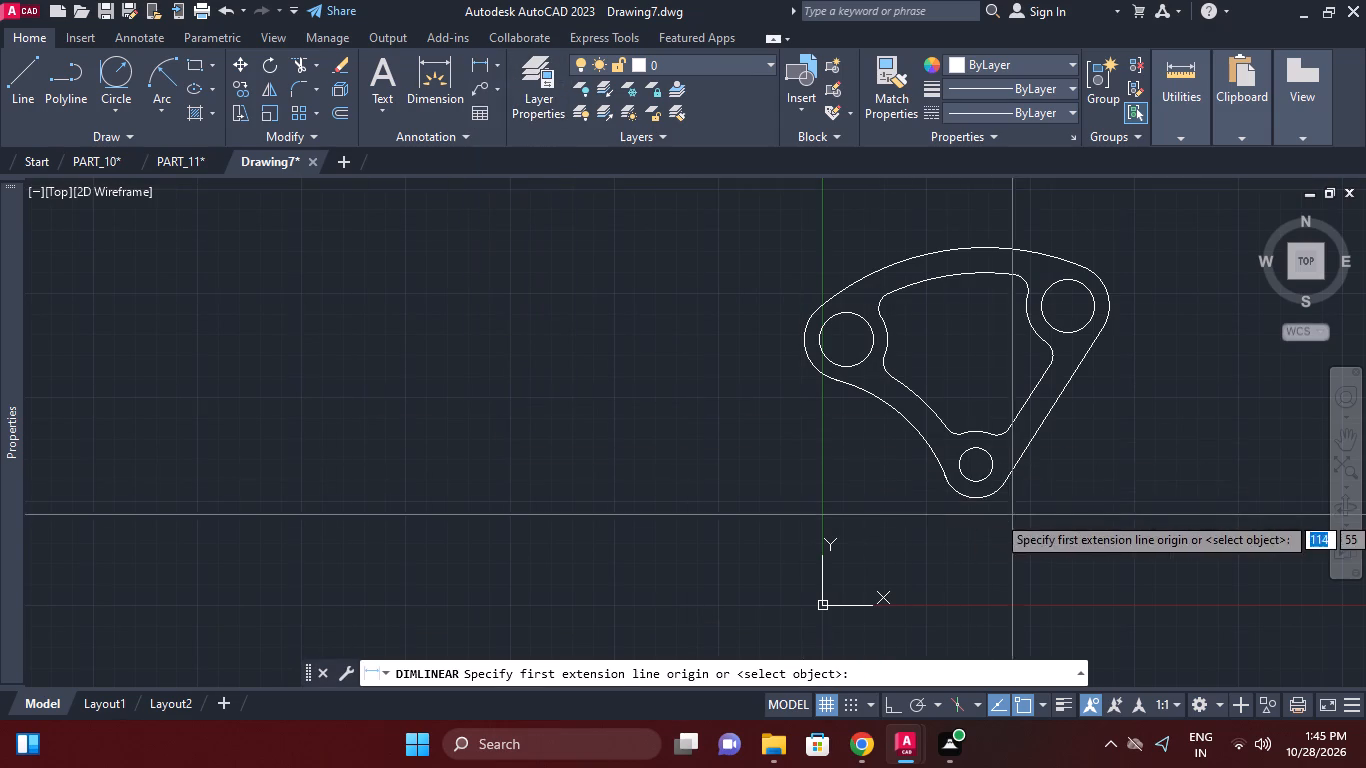
pyautogui.scroll(1, 989, 470)
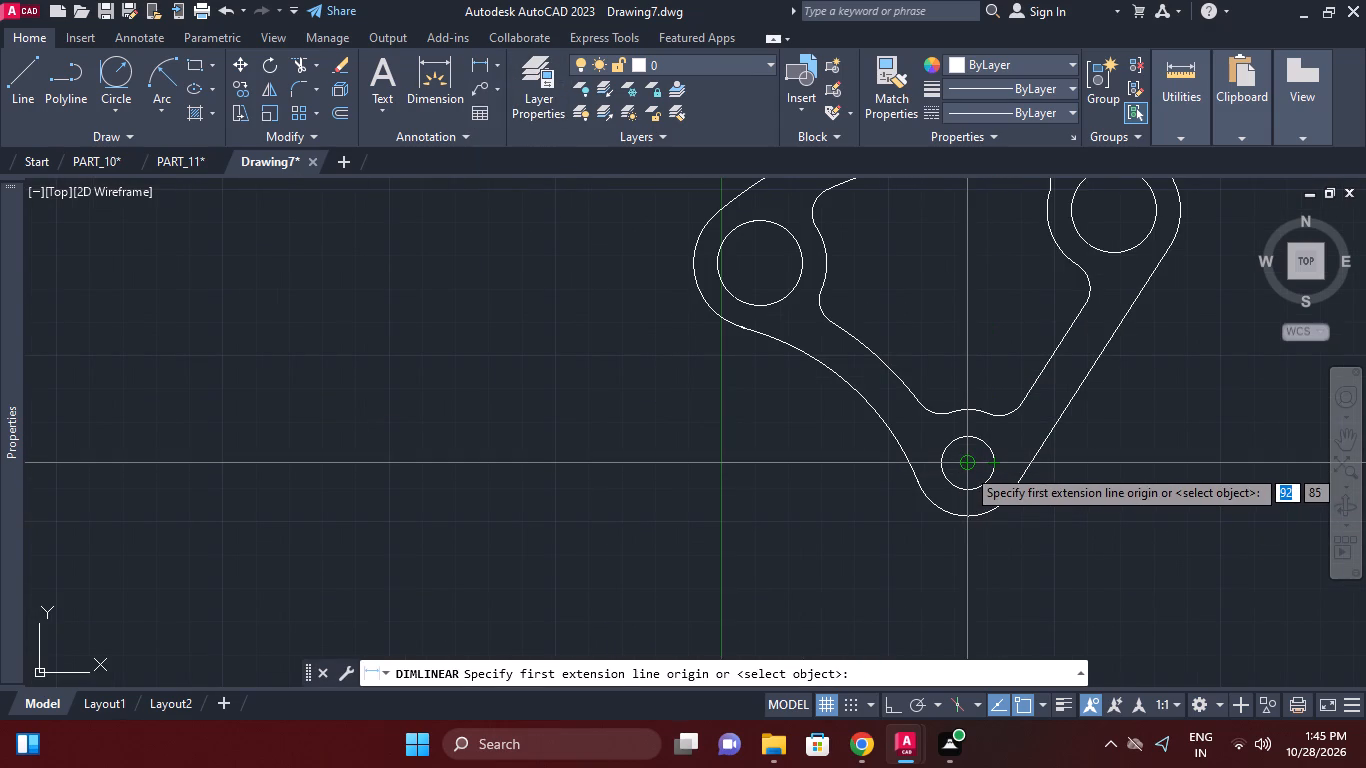
pyautogui.click(966, 467)
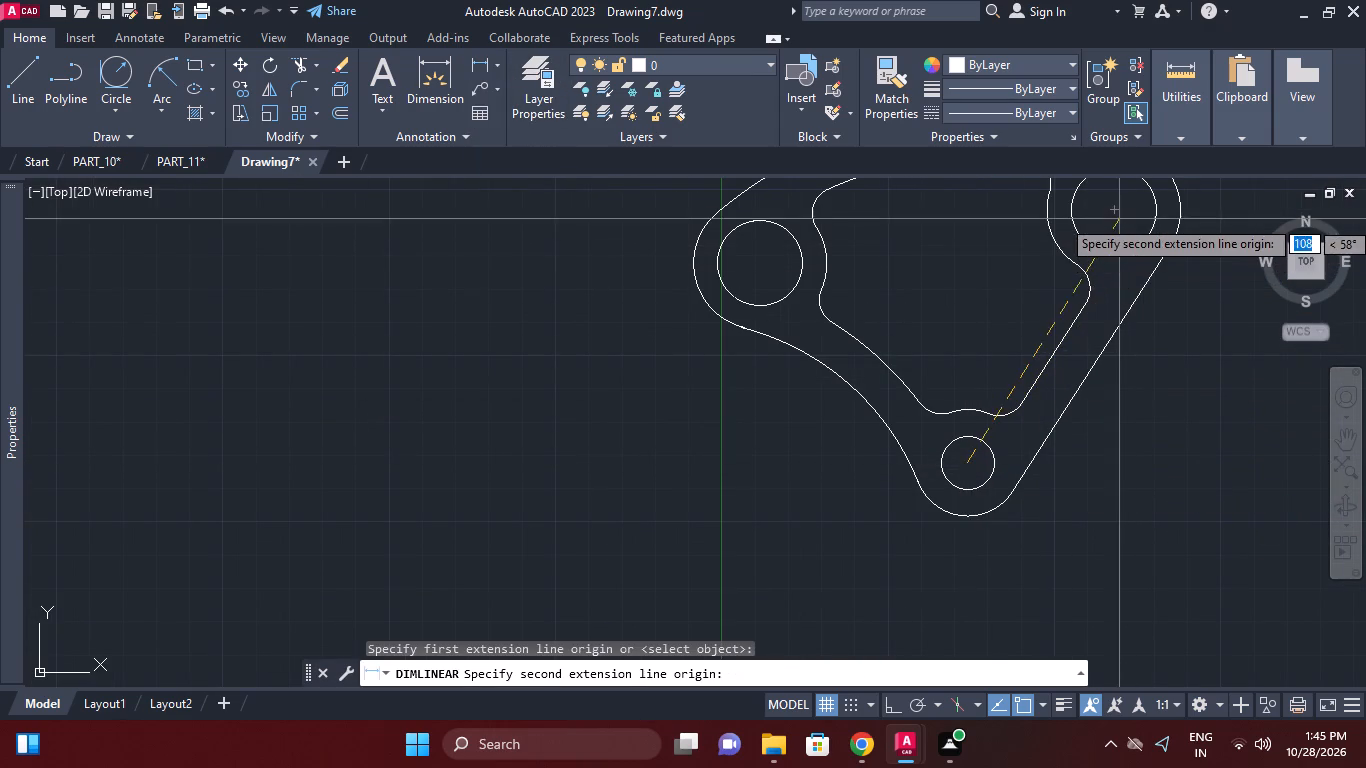
pyautogui.click(1119, 210)
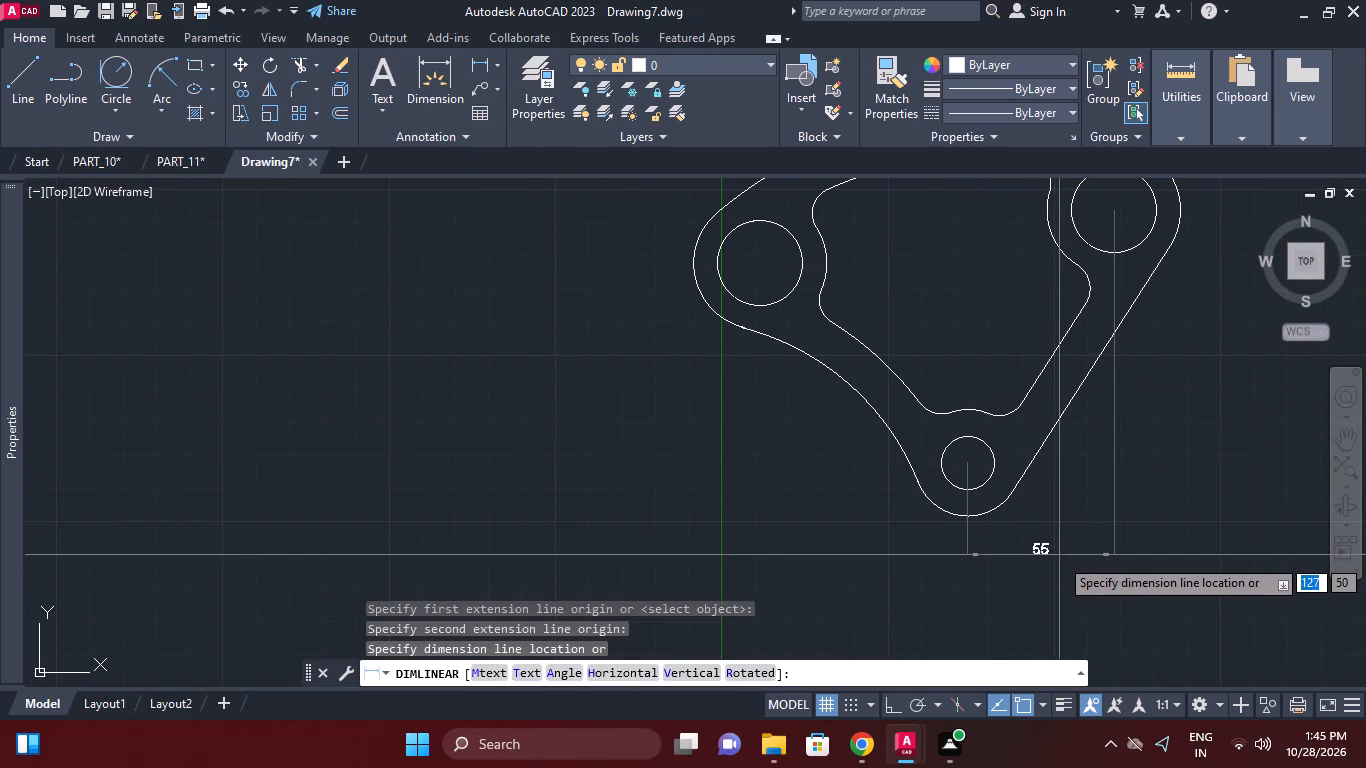
pyautogui.click(1062, 565)
# Add a horizontal linear dimension between the bottom and left circle centers, in line with the existing horizontal dimension.
pyautogui.rightClick(1143, 455)
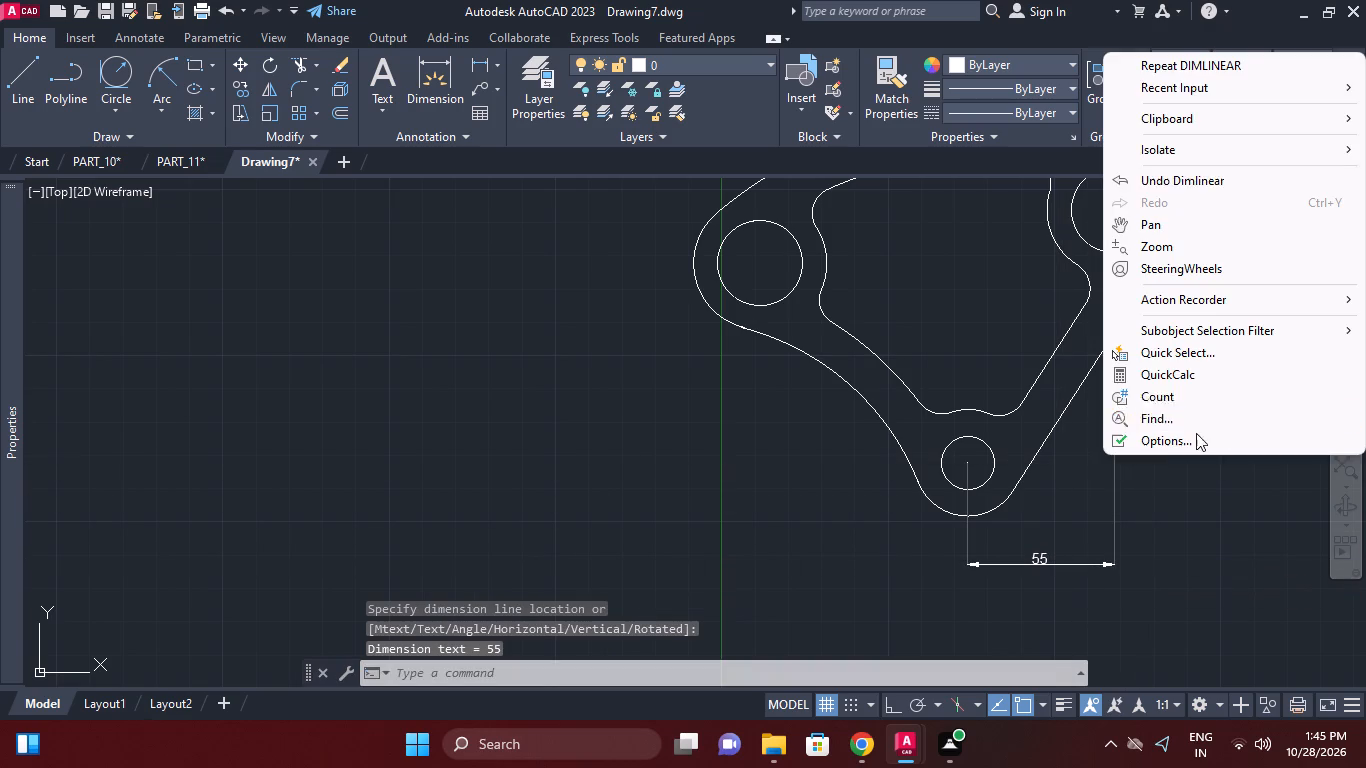
pyautogui.click(1219, 66)
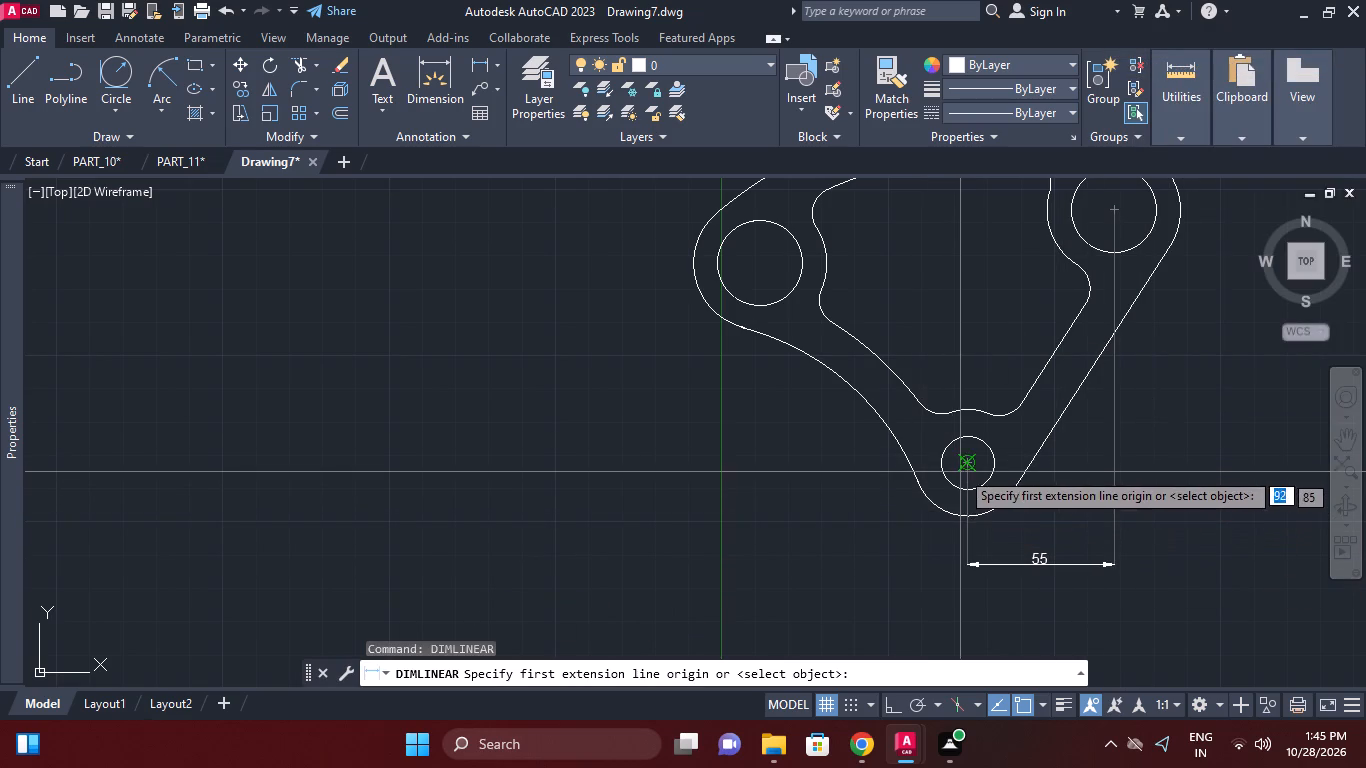
pyautogui.click(966, 463)
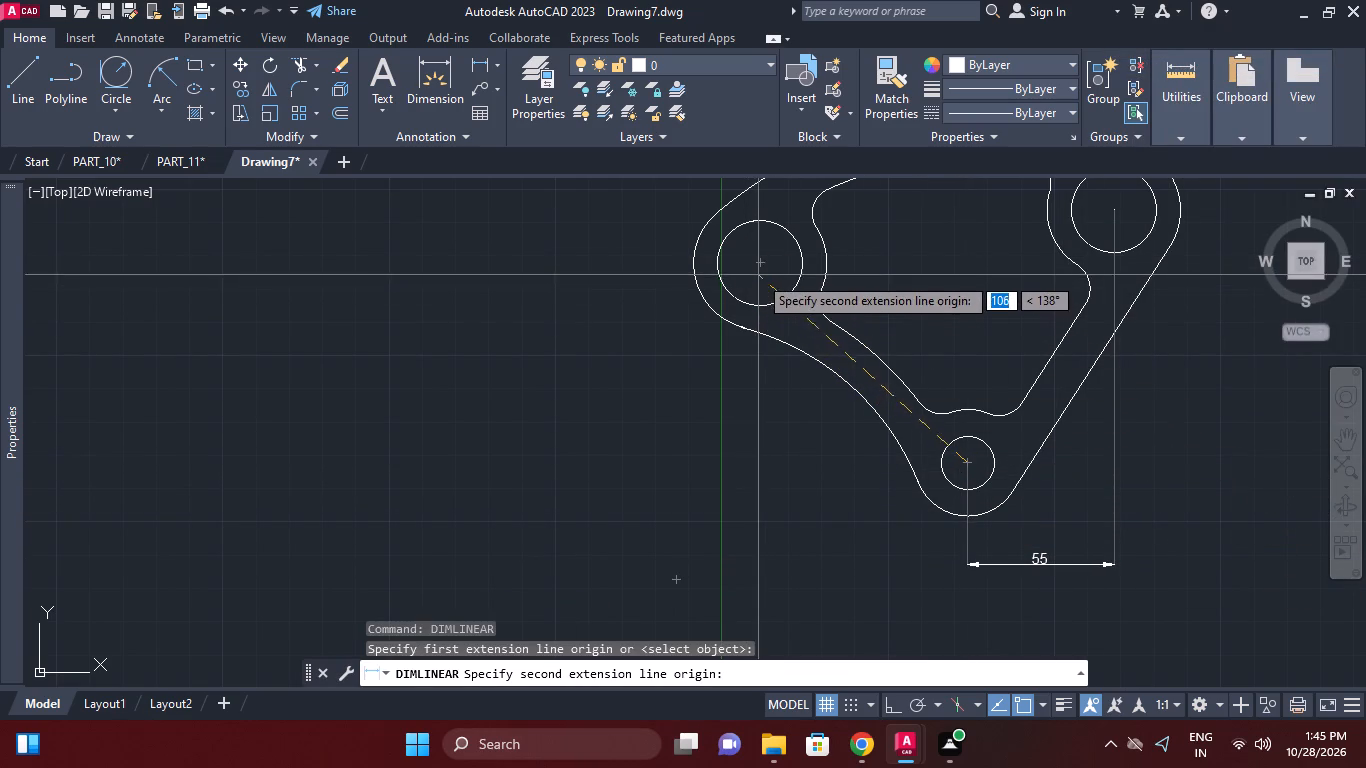
pyautogui.click(760, 267)
pyautogui.click(970, 565)
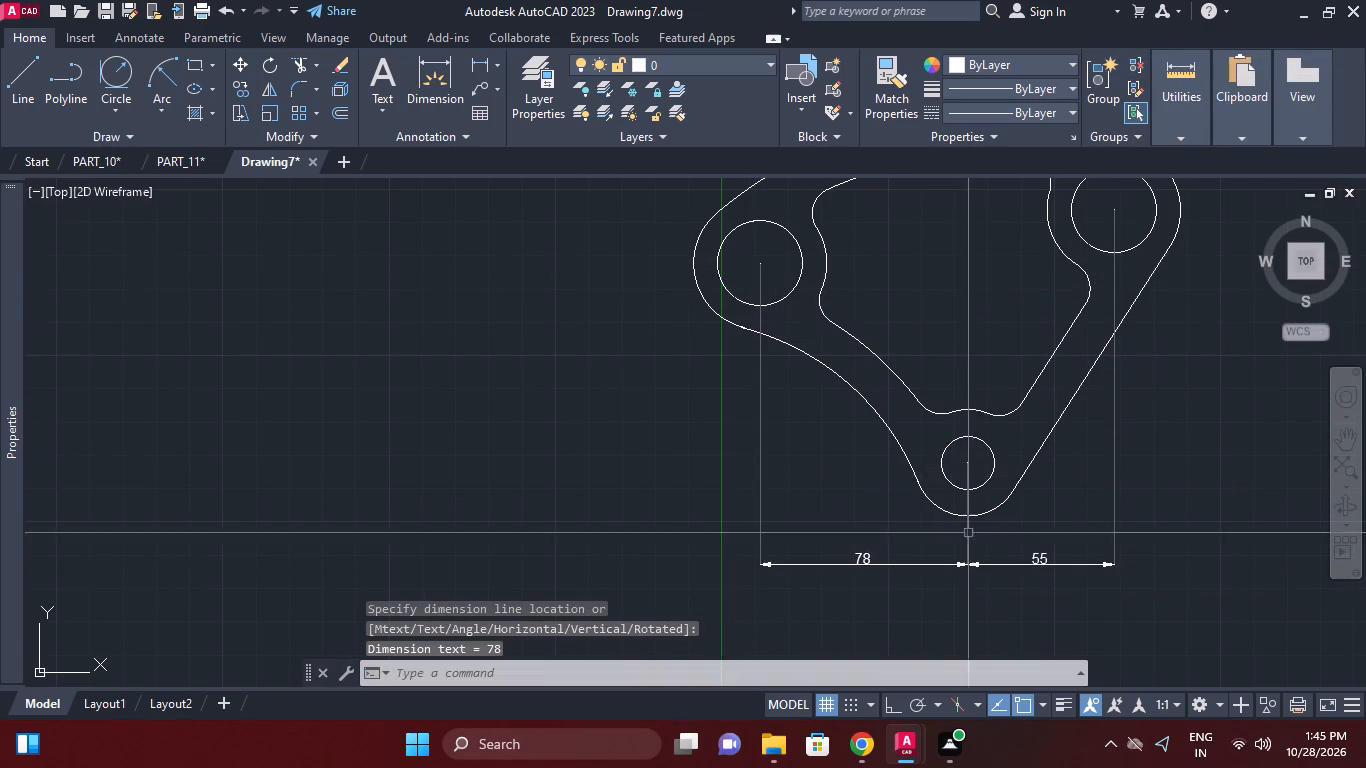
# Add a vertical linear dimension between the bottom and upper-right circle centers, placed to the right of the part.
pyautogui.moveTo(1011, 469); pyautogui.dragTo(906, 475, button='middle')
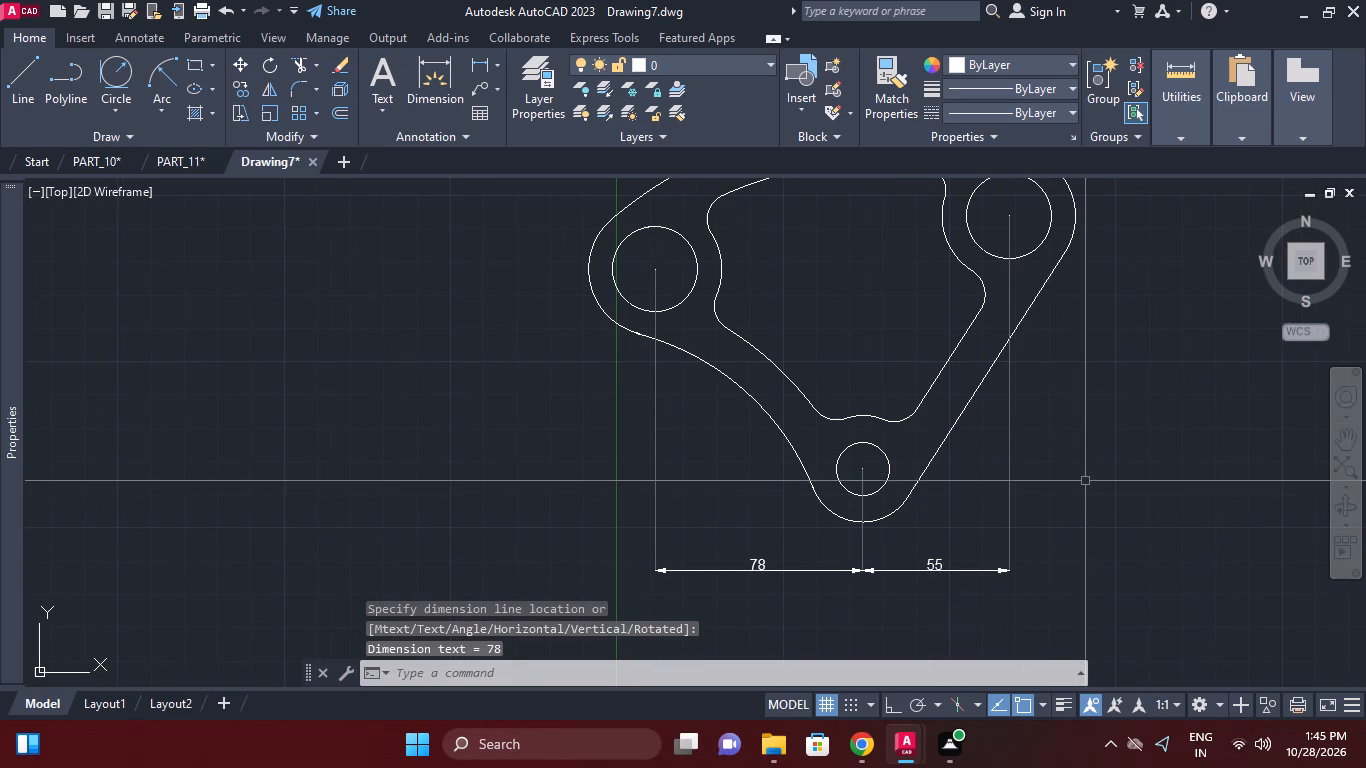
pyautogui.rightClick(1087, 479)
pyautogui.click(1214, 96)
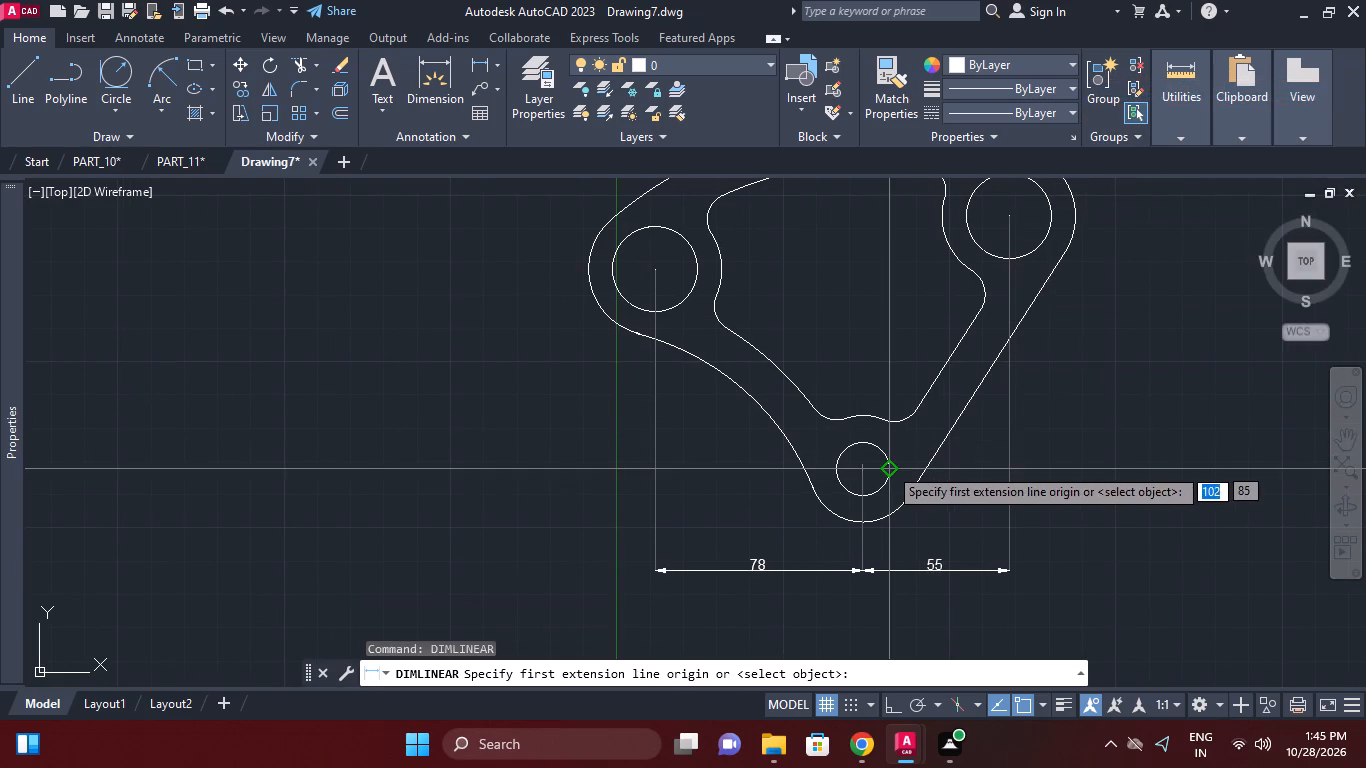
pyautogui.click(866, 468)
pyautogui.click(1005, 217)
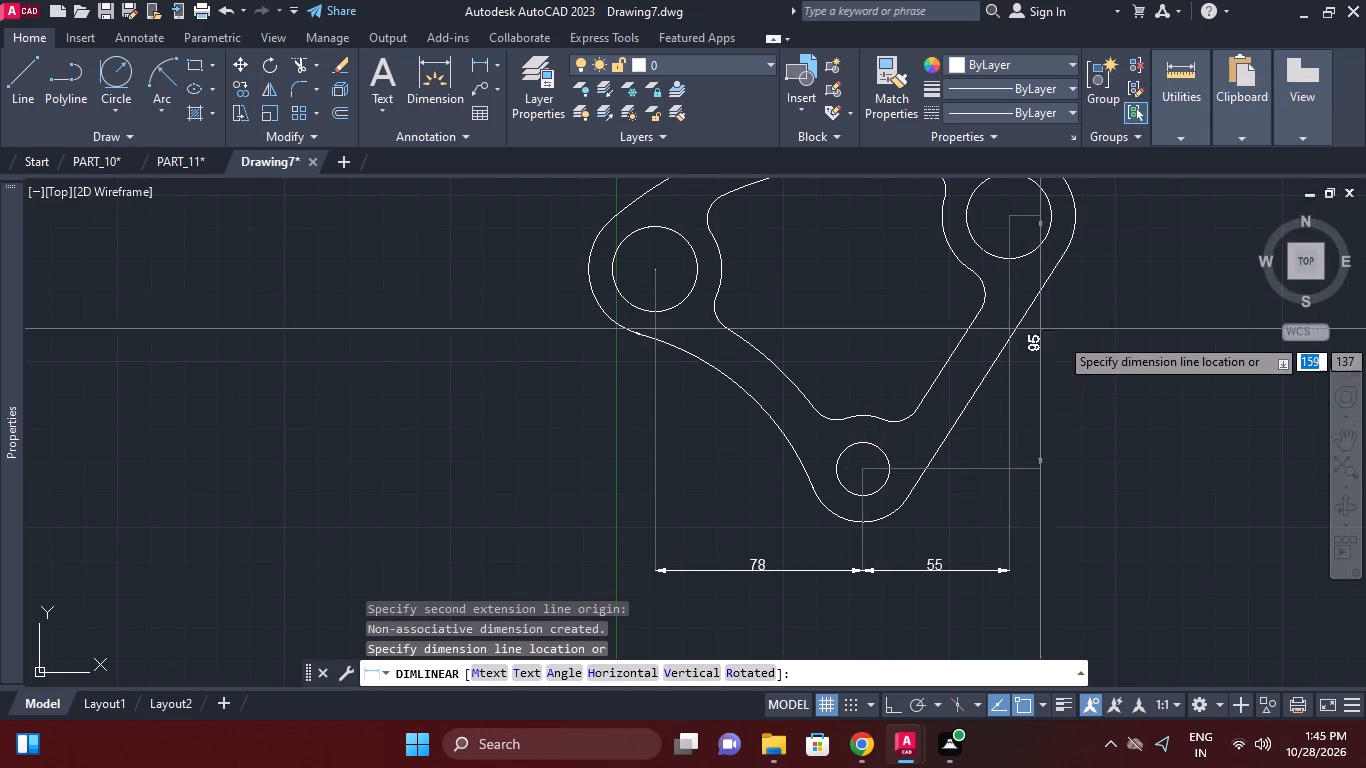
pyautogui.moveTo(1121, 350); pyautogui.dragTo(1115, 376, button='middle')
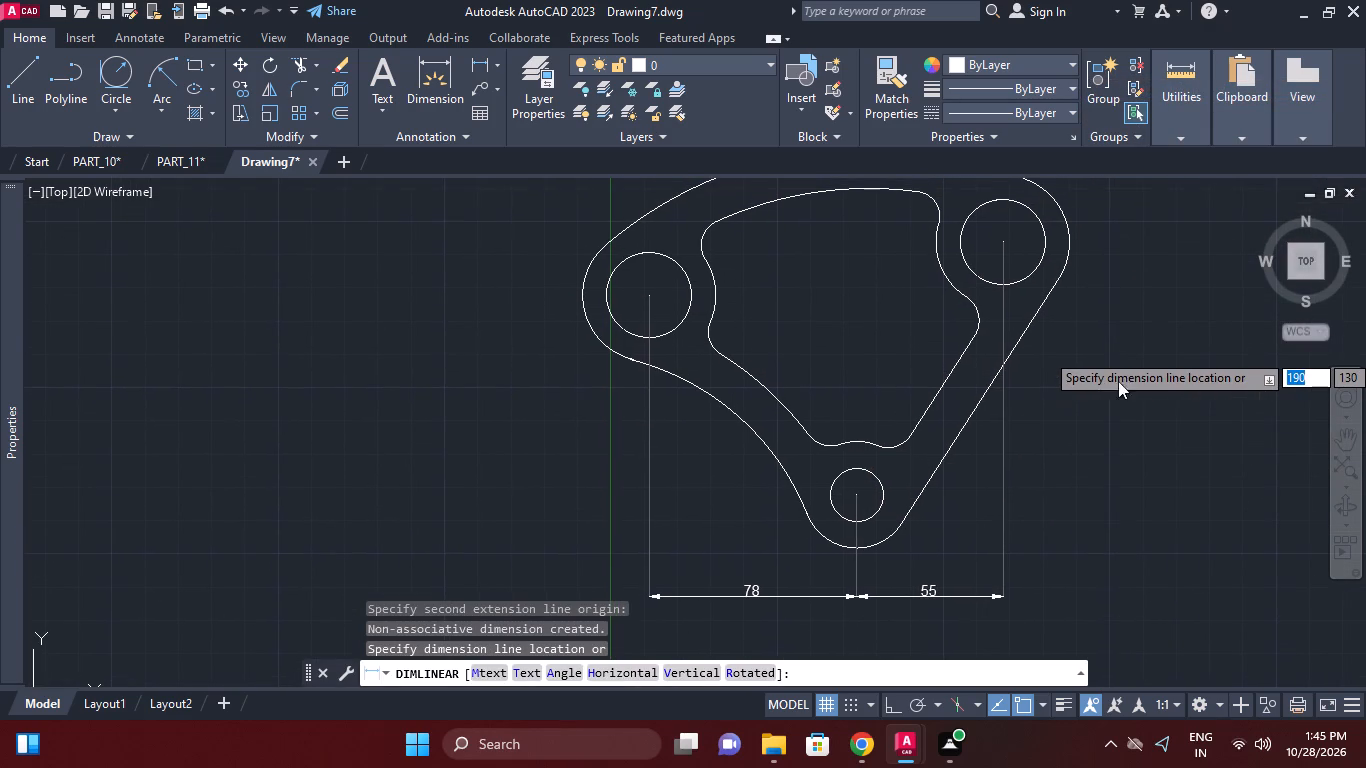
pyautogui.click(1110, 421)
# Add a vertical linear dimension between the left and bottom circle centers, placed to the left of the part.
pyautogui.rightClick(1135, 348)
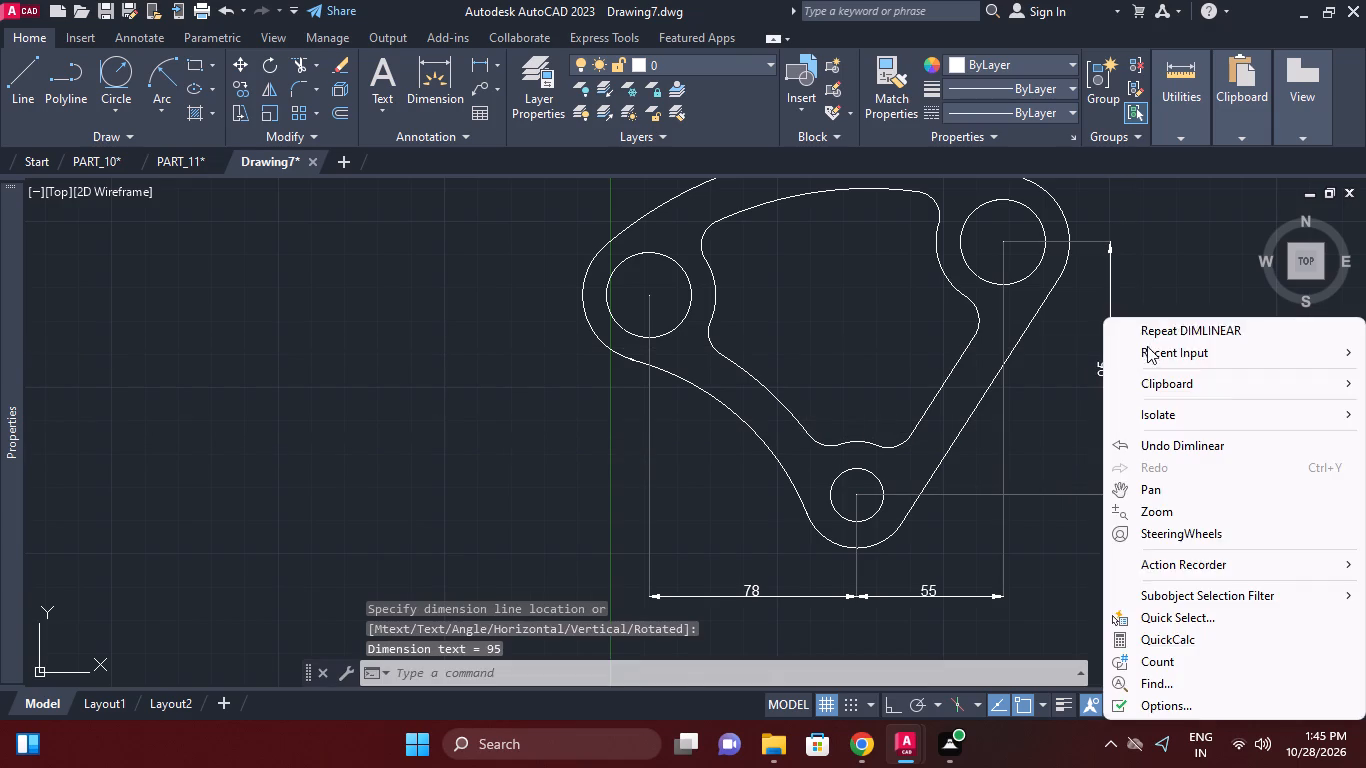
pyautogui.click(1197, 323)
pyautogui.click(646, 297)
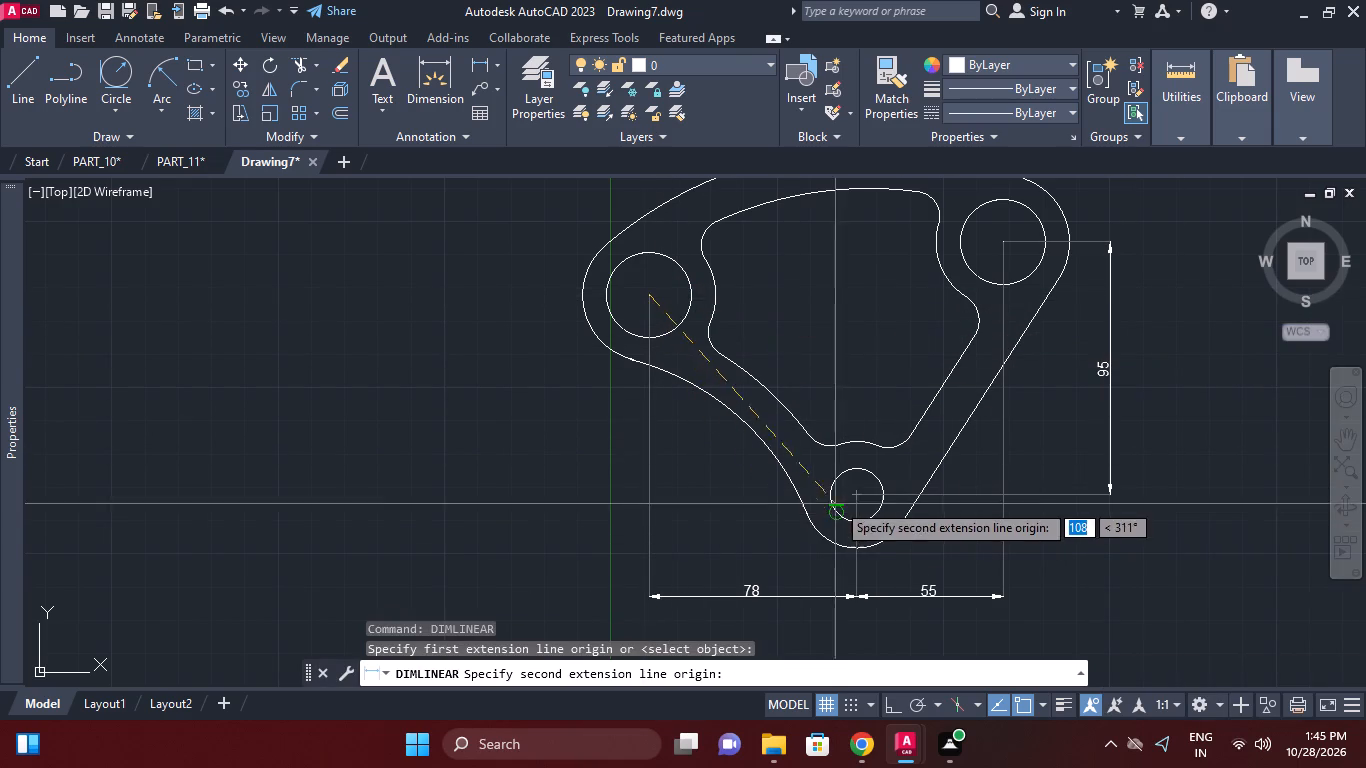
pyautogui.click(859, 492)
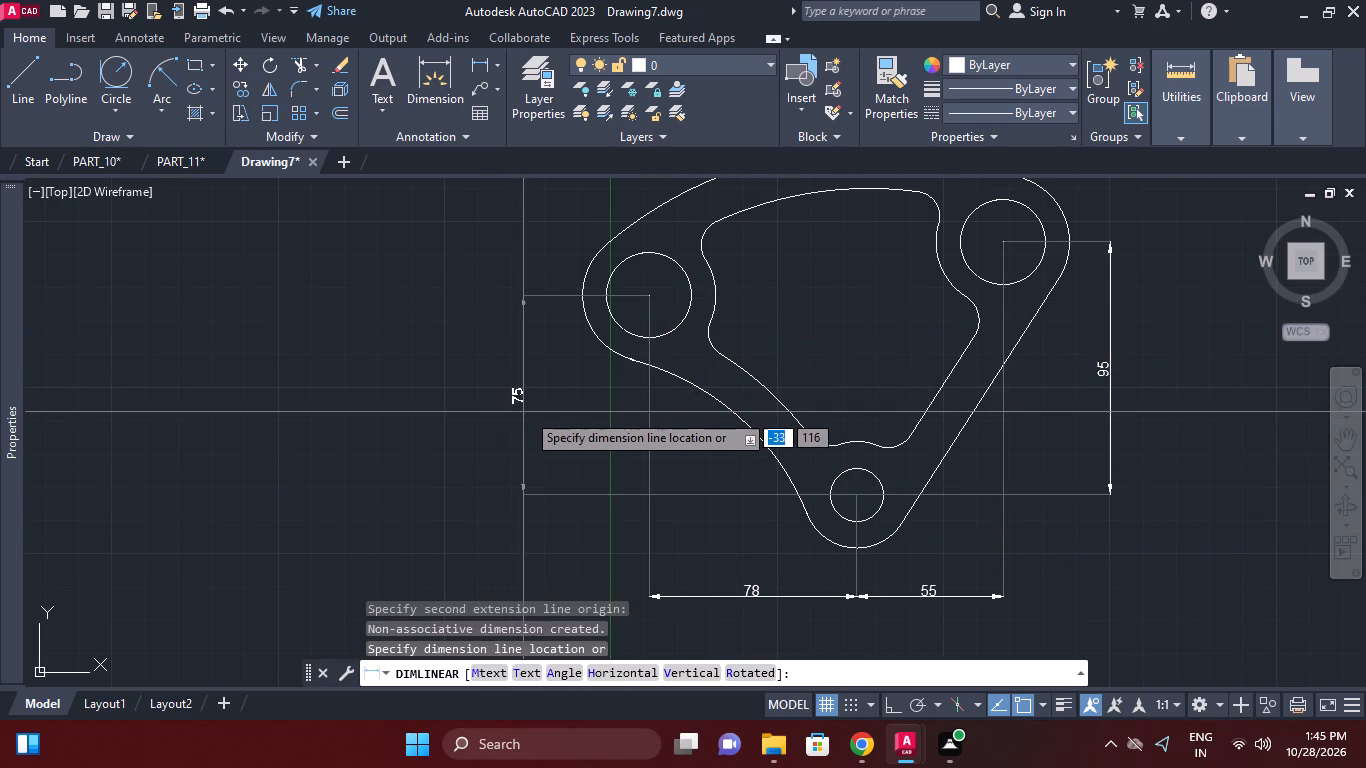
pyautogui.click(531, 415)
# Add an aligned dimension across the lower-left band, from the outer arc to the inner profile's arc.
pyautogui.moveTo(662, 390); pyautogui.dragTo(643, 428, button='middle')
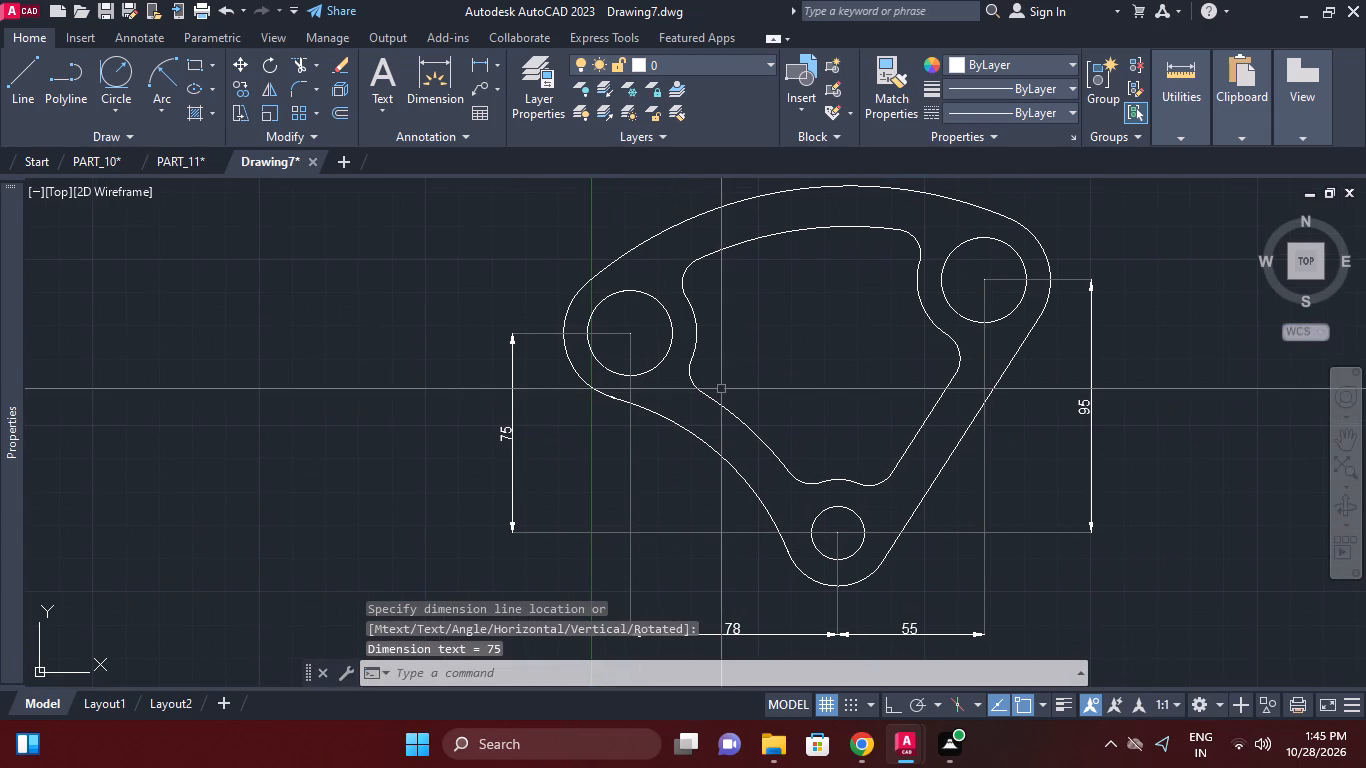
pyautogui.moveTo(721, 389); pyautogui.dragTo(734, 423, button='middle')
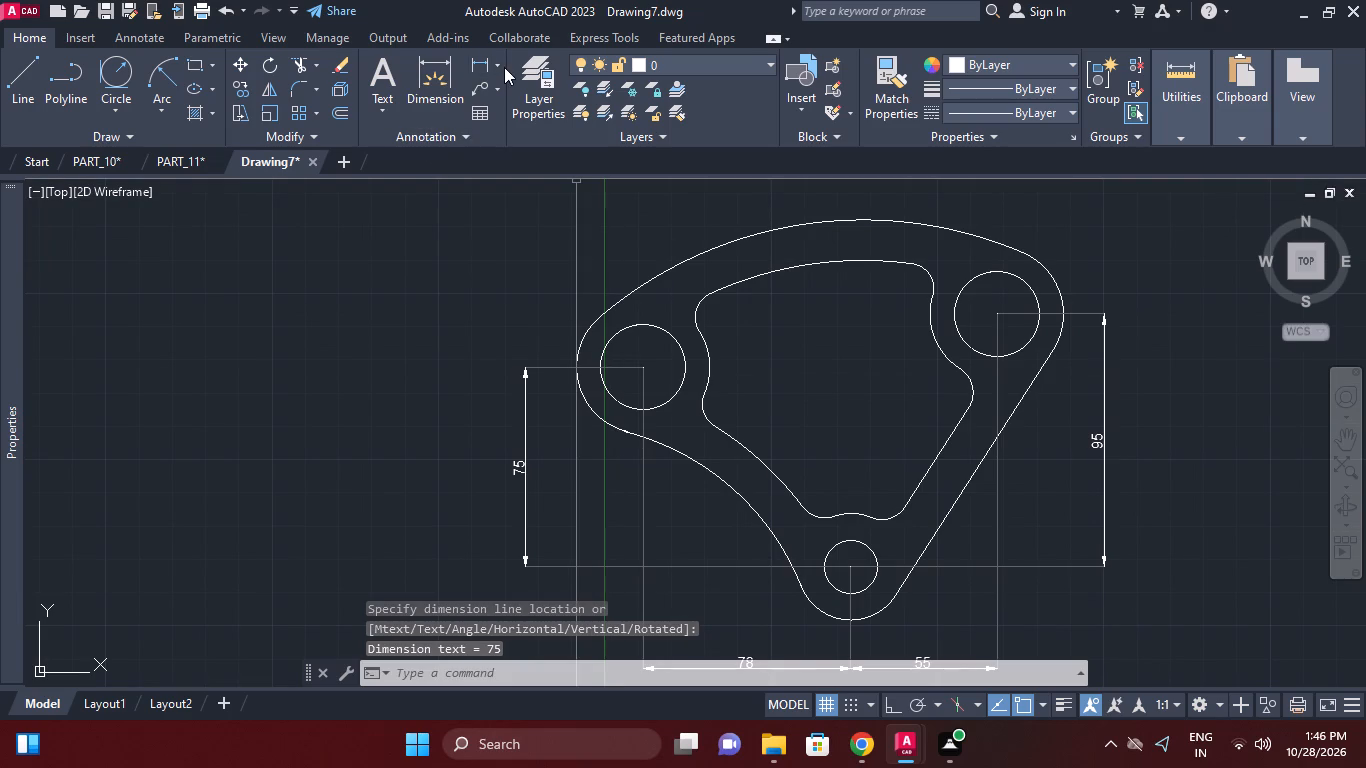
pyautogui.click(500, 62)
pyautogui.click(533, 145)
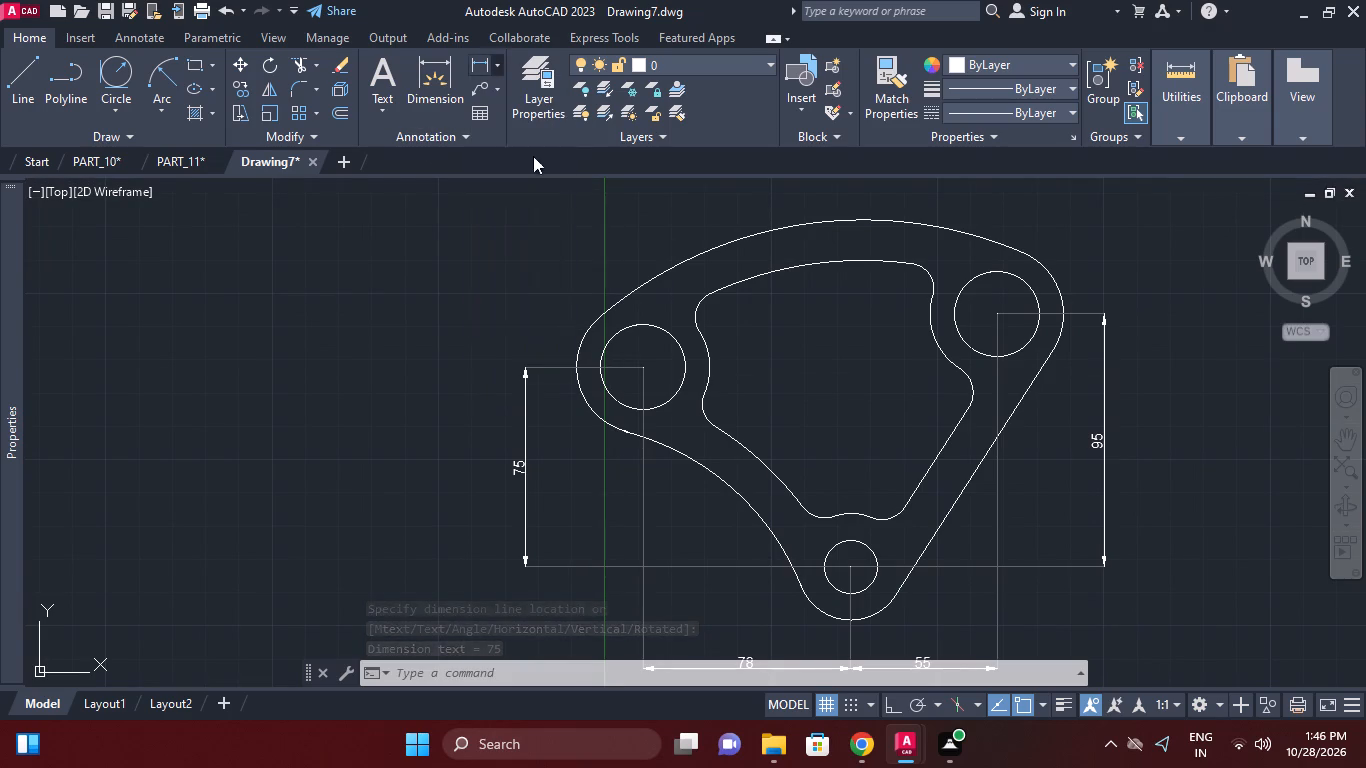
pyautogui.click(729, 488)
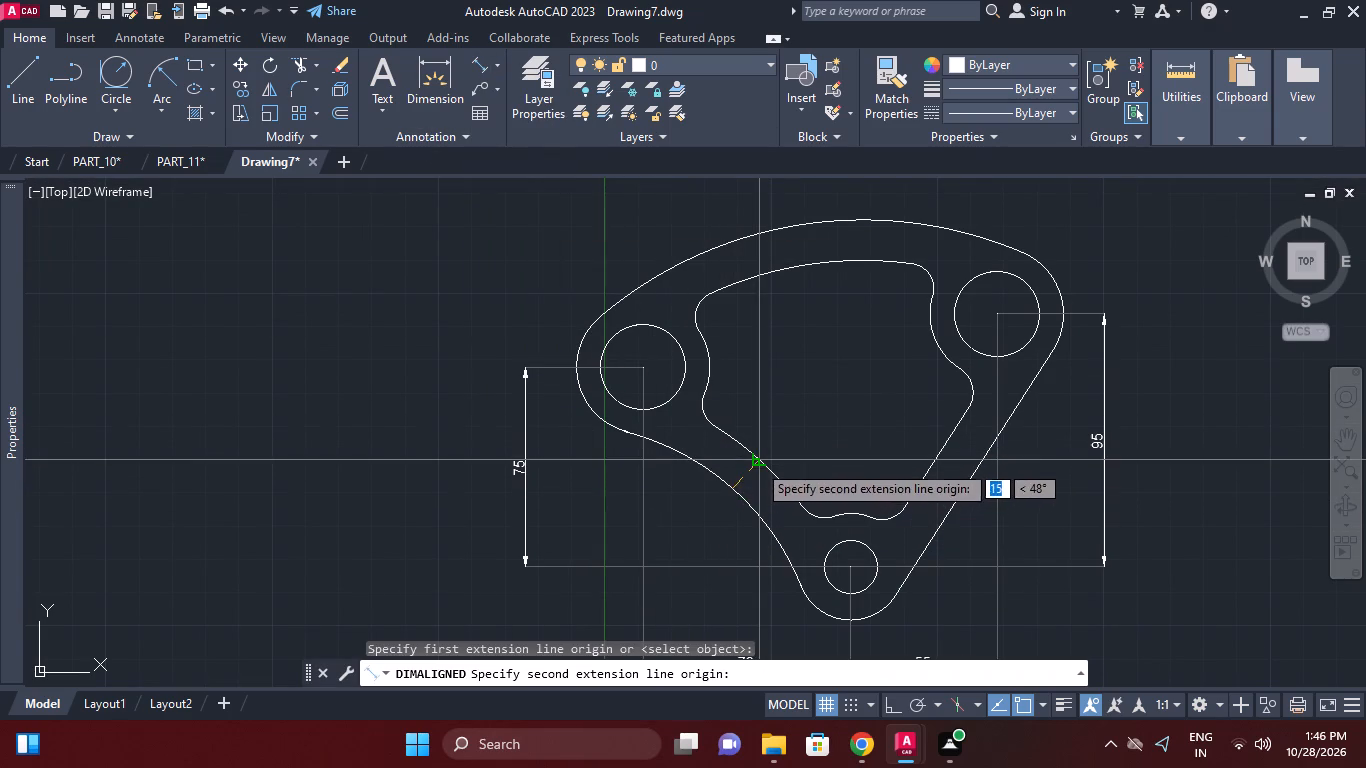
pyautogui.click(757, 463)
pyautogui.click(756, 461)
# Add an aligned dimension across the top band, from the inner profile's top arc to the outer arc.
pyautogui.rightClick(790, 416)
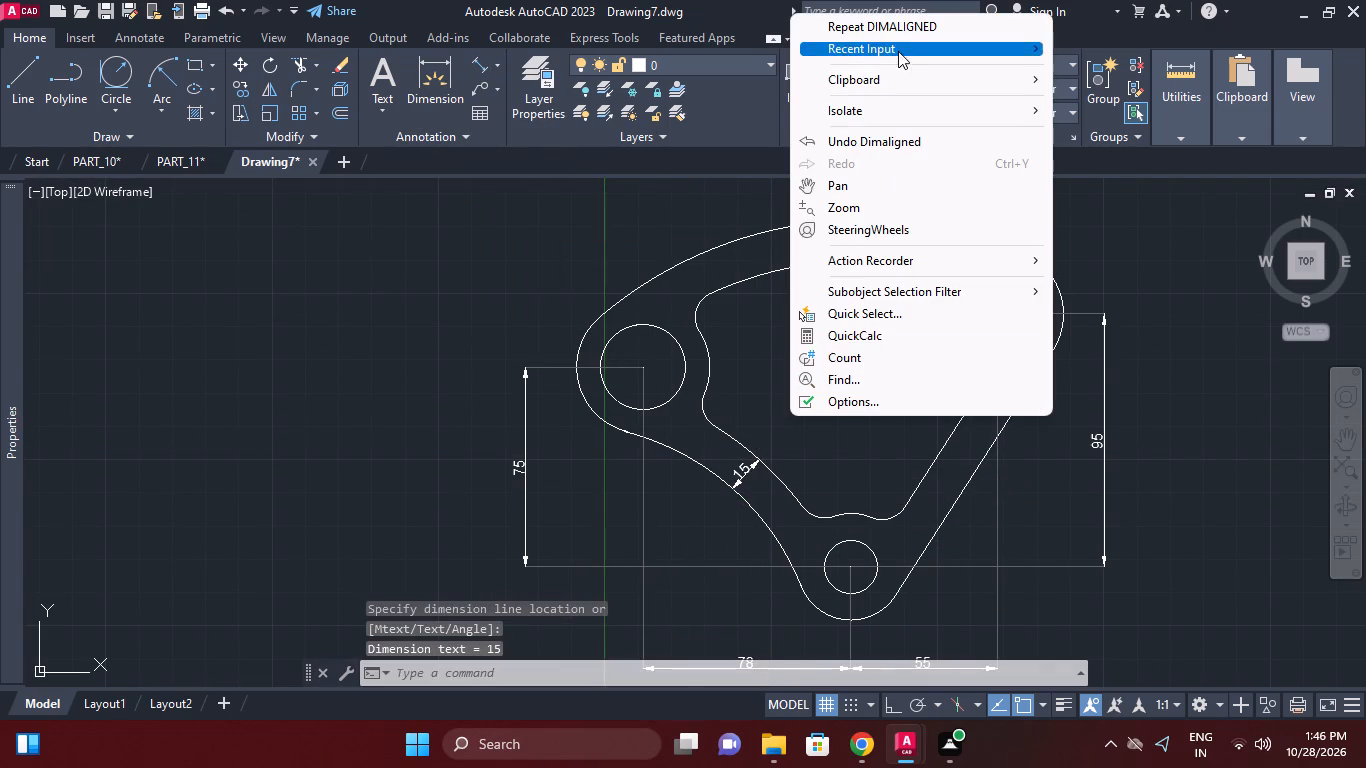
pyautogui.click(905, 33)
pyautogui.click(796, 269)
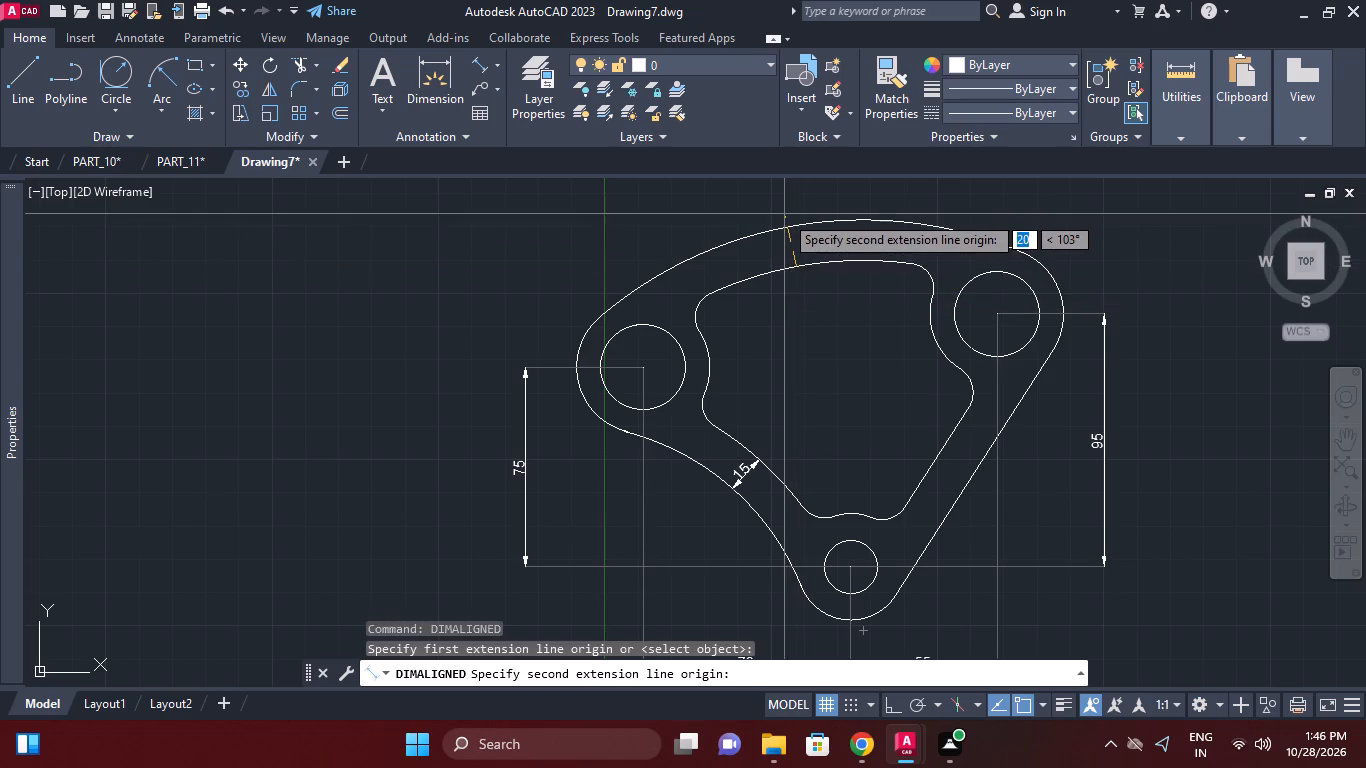
pyautogui.click(789, 224)
pyautogui.click(792, 224)
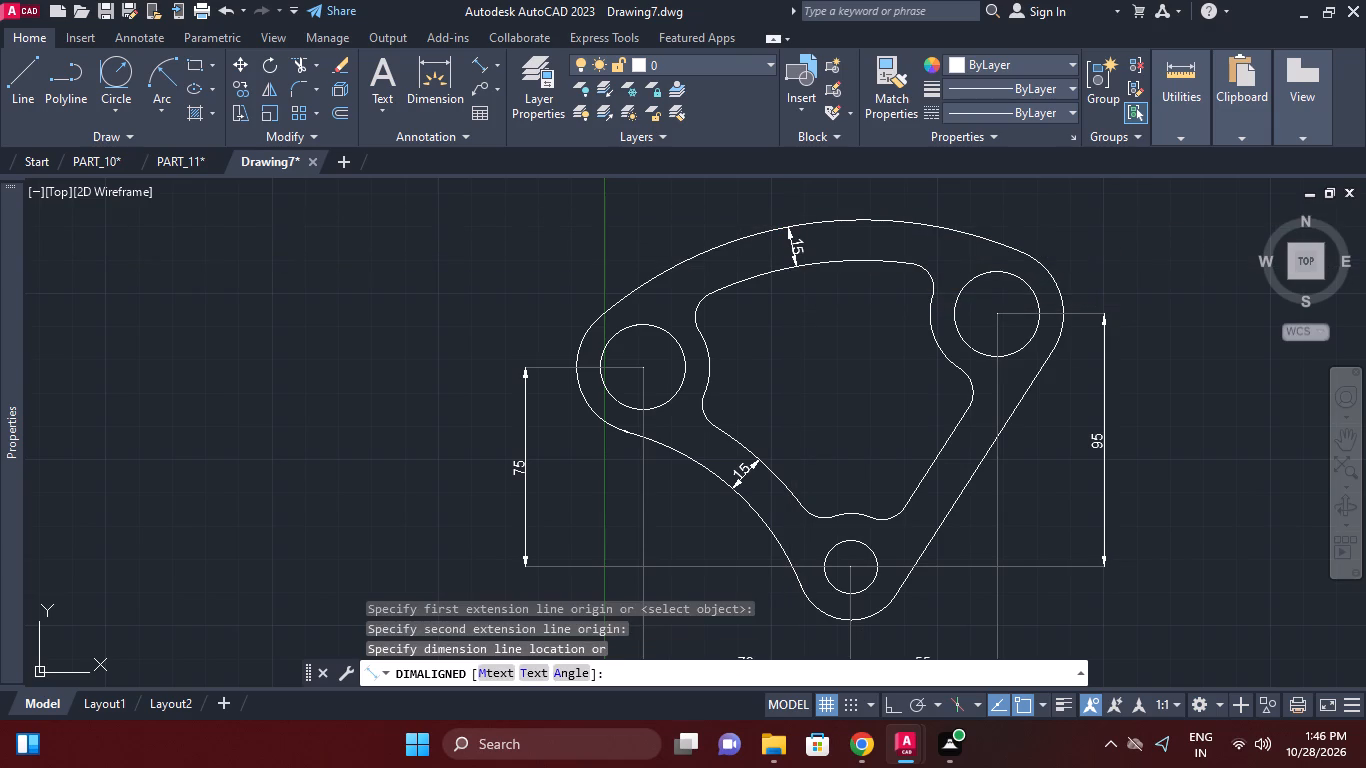
# Add an aligned dimension across the straight right-hand band, between the inner and outer slanted lines.
pyautogui.rightClick(835, 363)
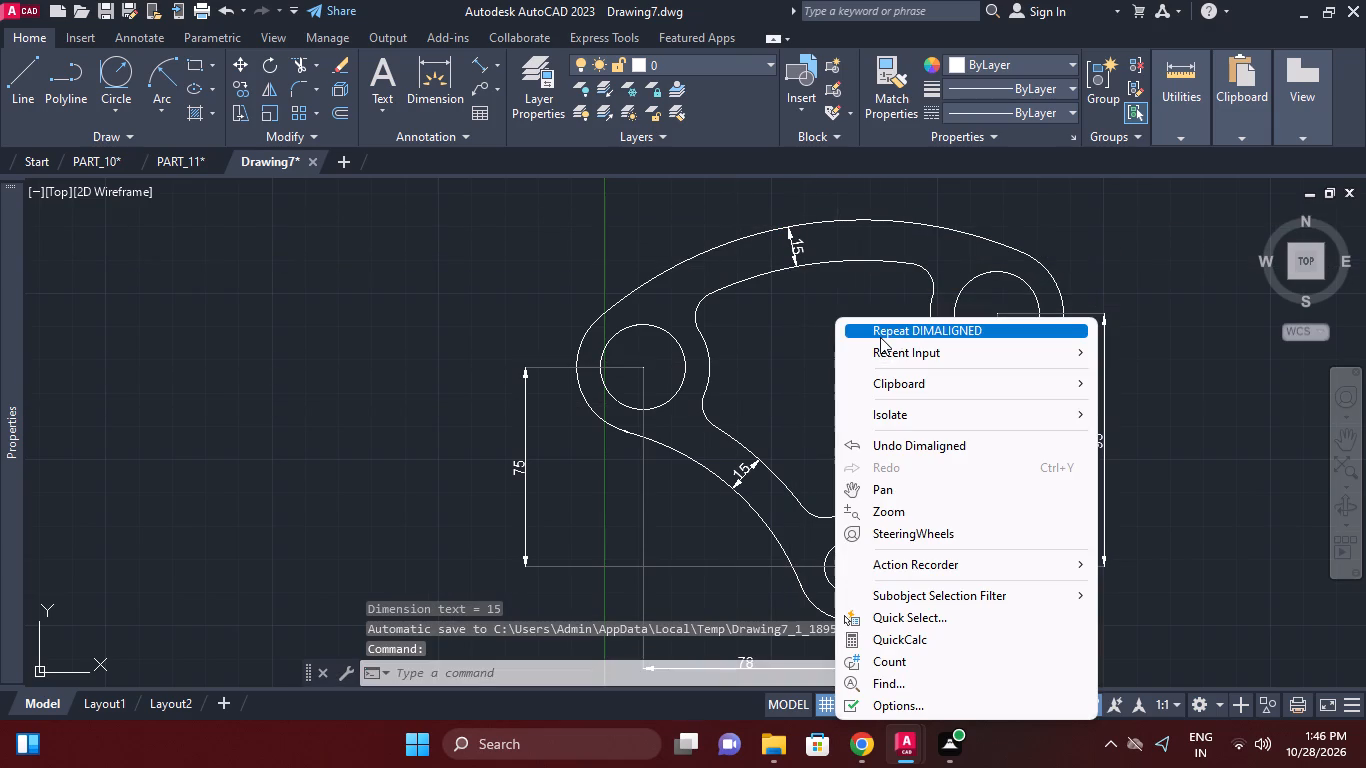
pyautogui.click(880, 337)
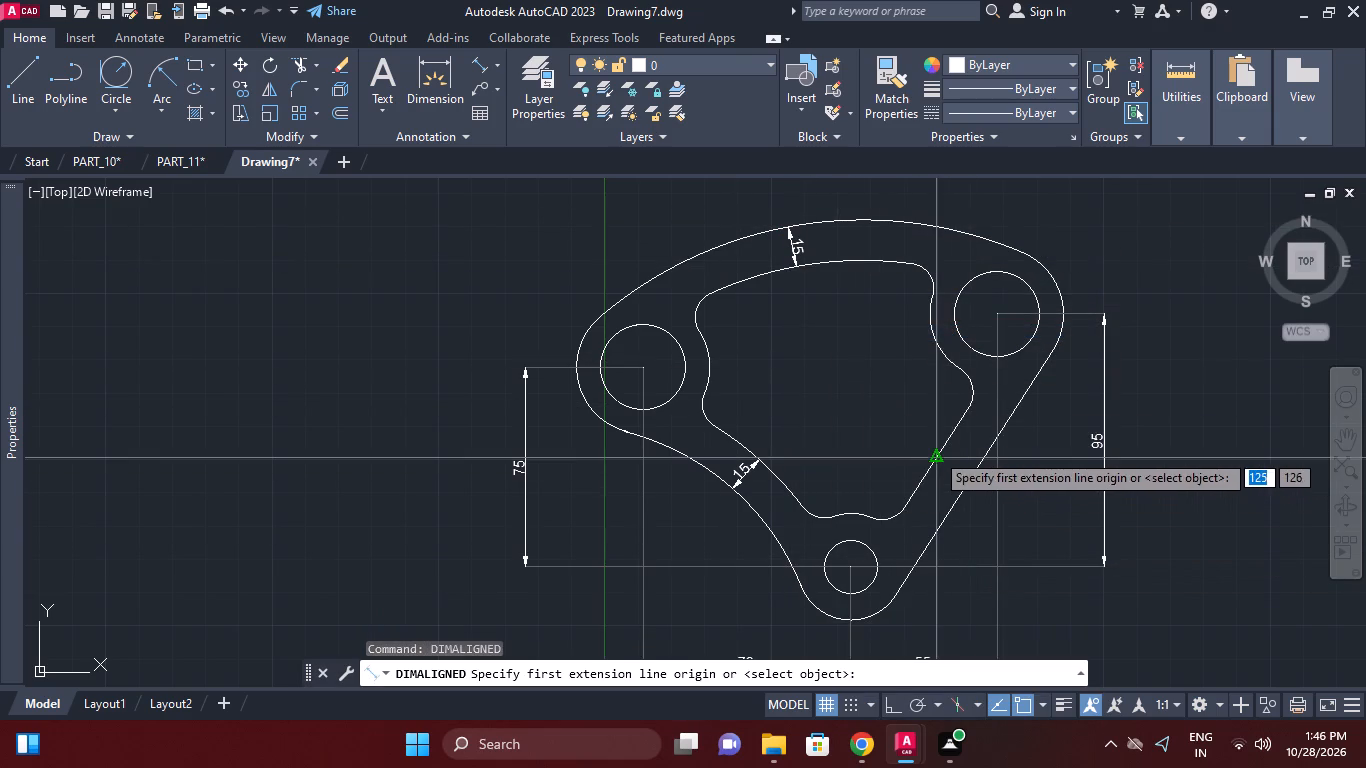
pyautogui.click(935, 452)
pyautogui.click(968, 484)
pyautogui.click(962, 479)
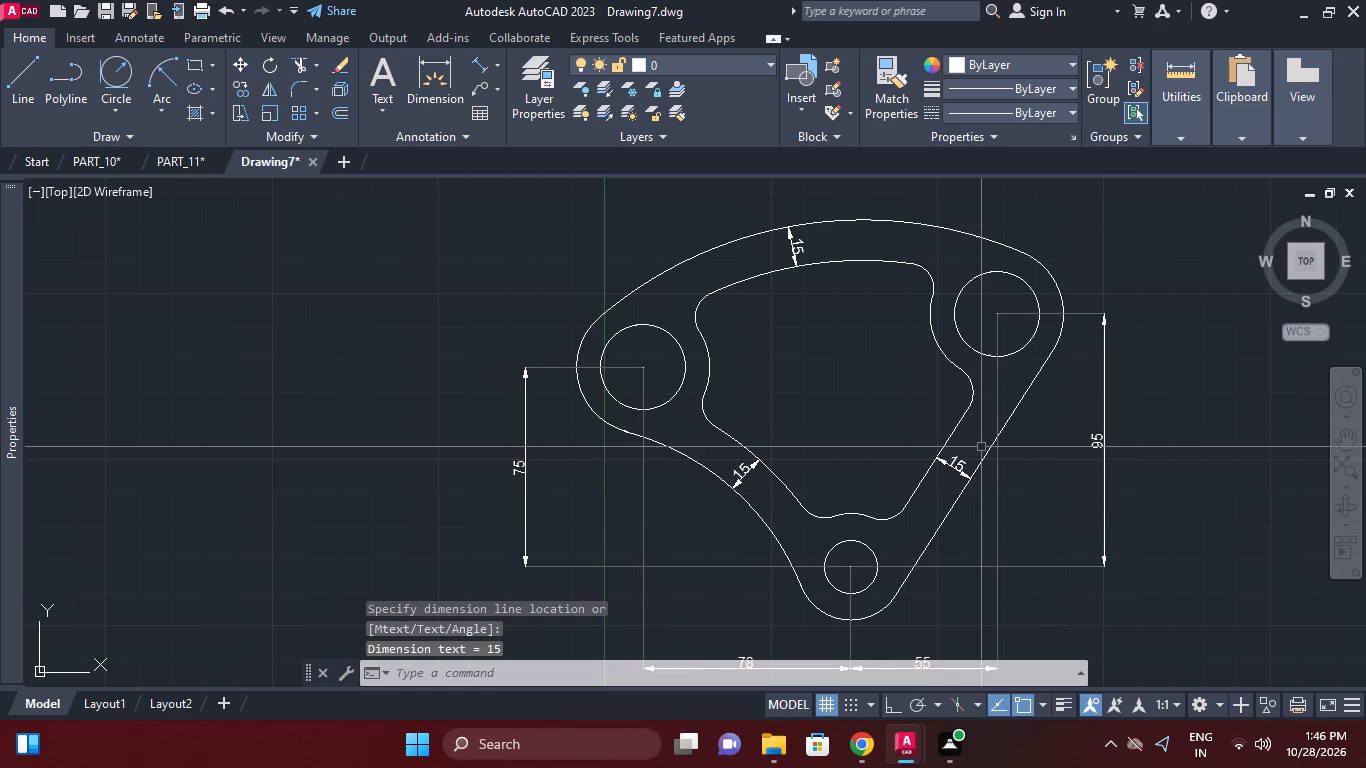
# Add radius dimensions to the upper-right boss's outer arc and its circle, with the text placed outside the part.
pyautogui.click(498, 65)
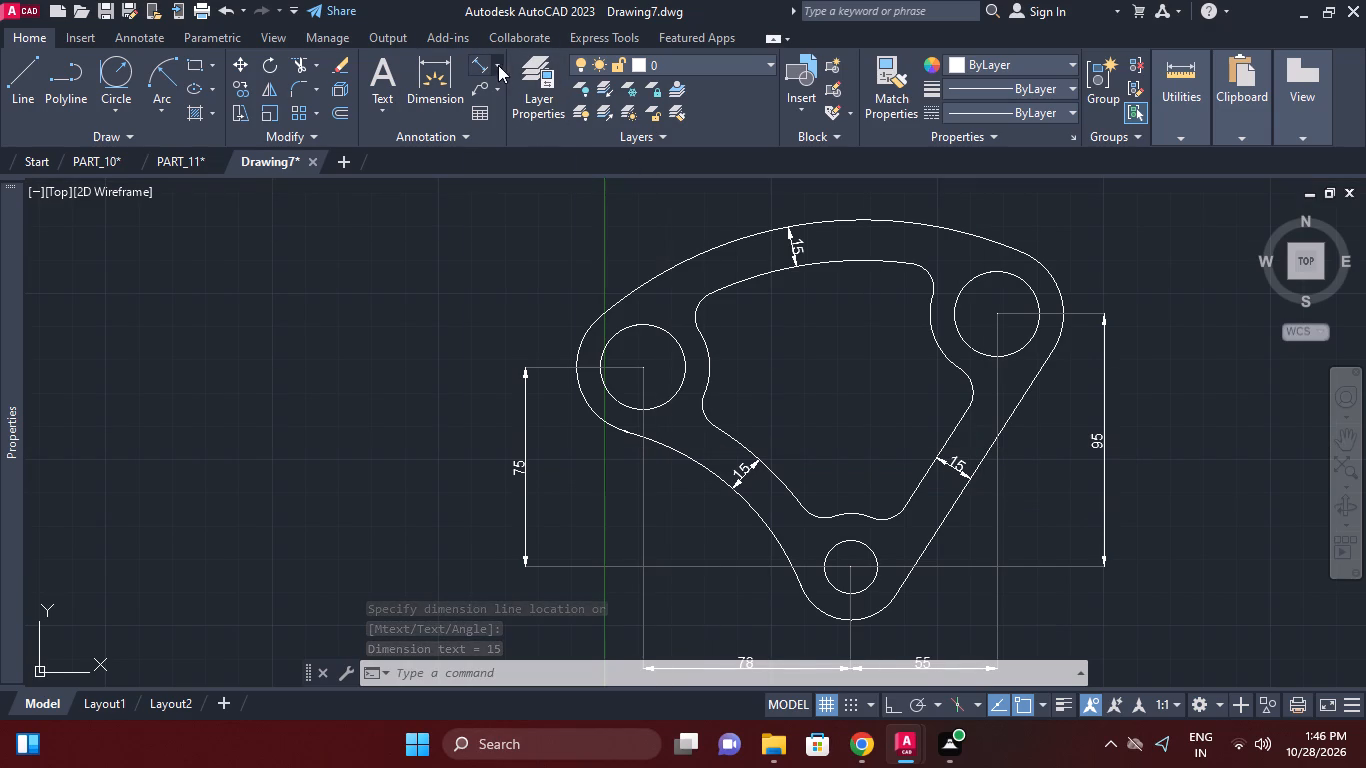
pyautogui.click(523, 266)
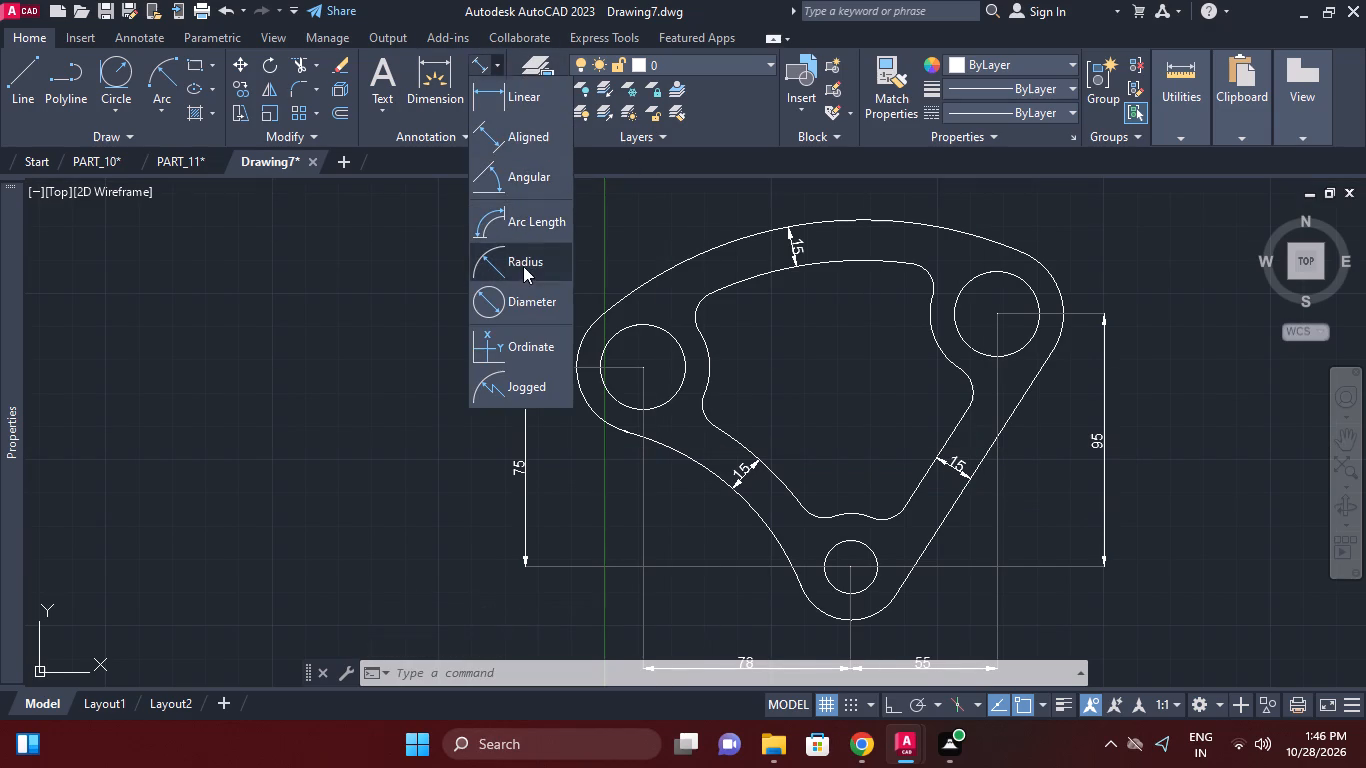
pyautogui.click(1050, 273)
pyautogui.click(1063, 255)
pyautogui.rightClick(1093, 275)
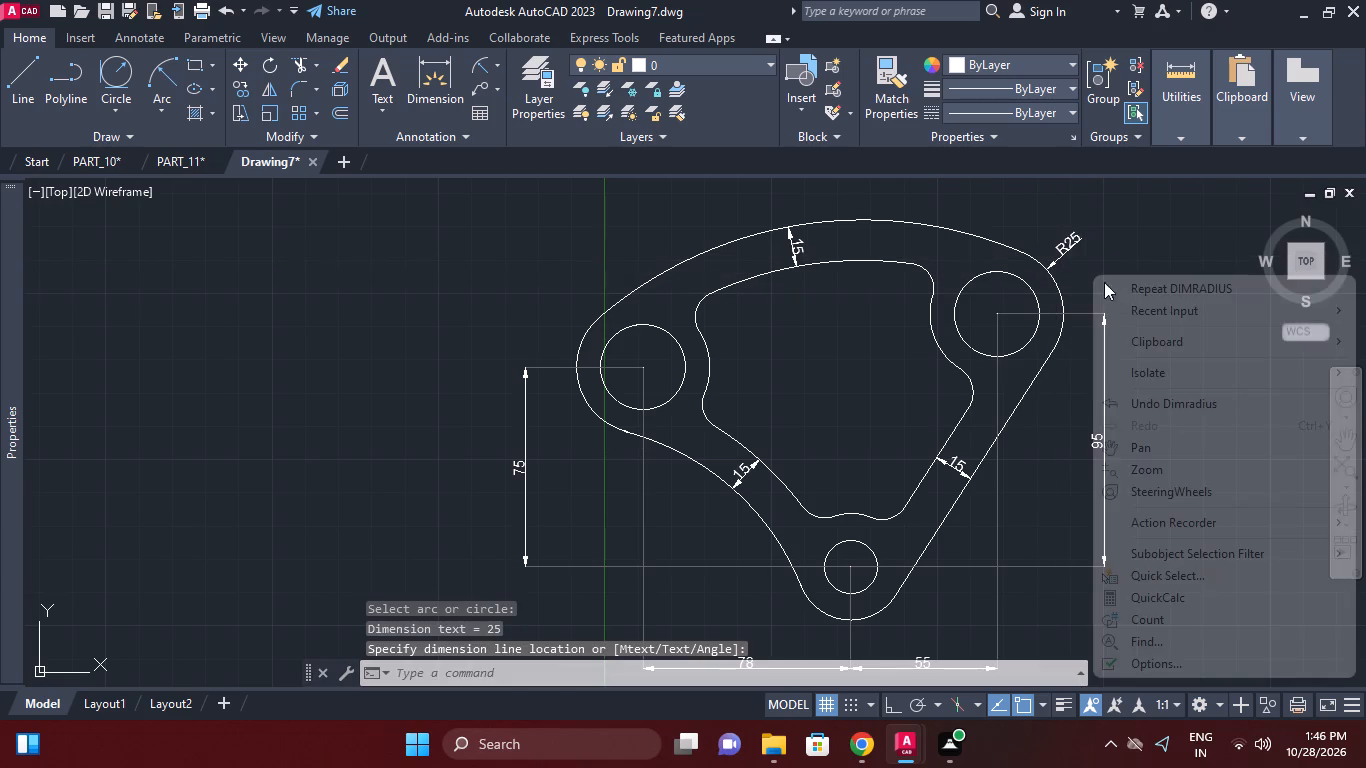
pyautogui.click(1128, 292)
pyautogui.middleClick(1009, 259)
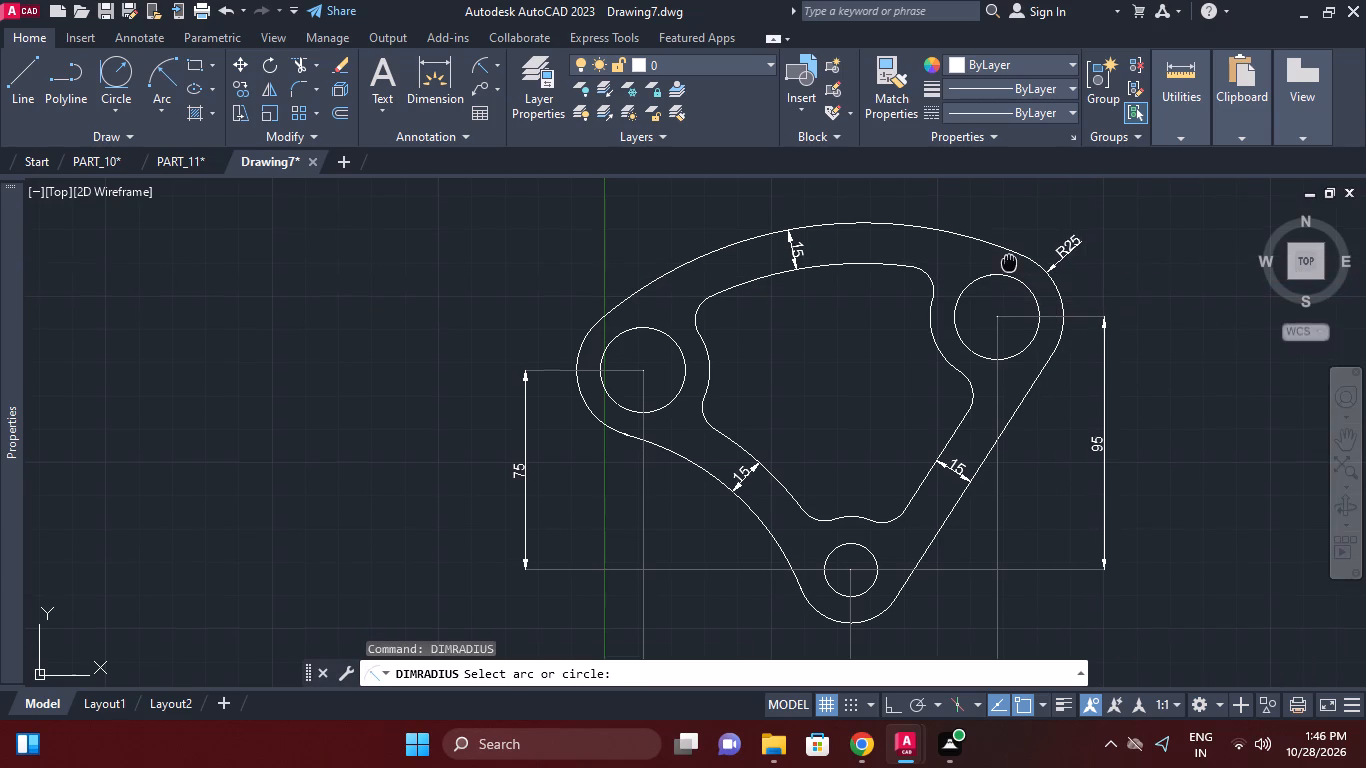
pyautogui.click(1006, 281)
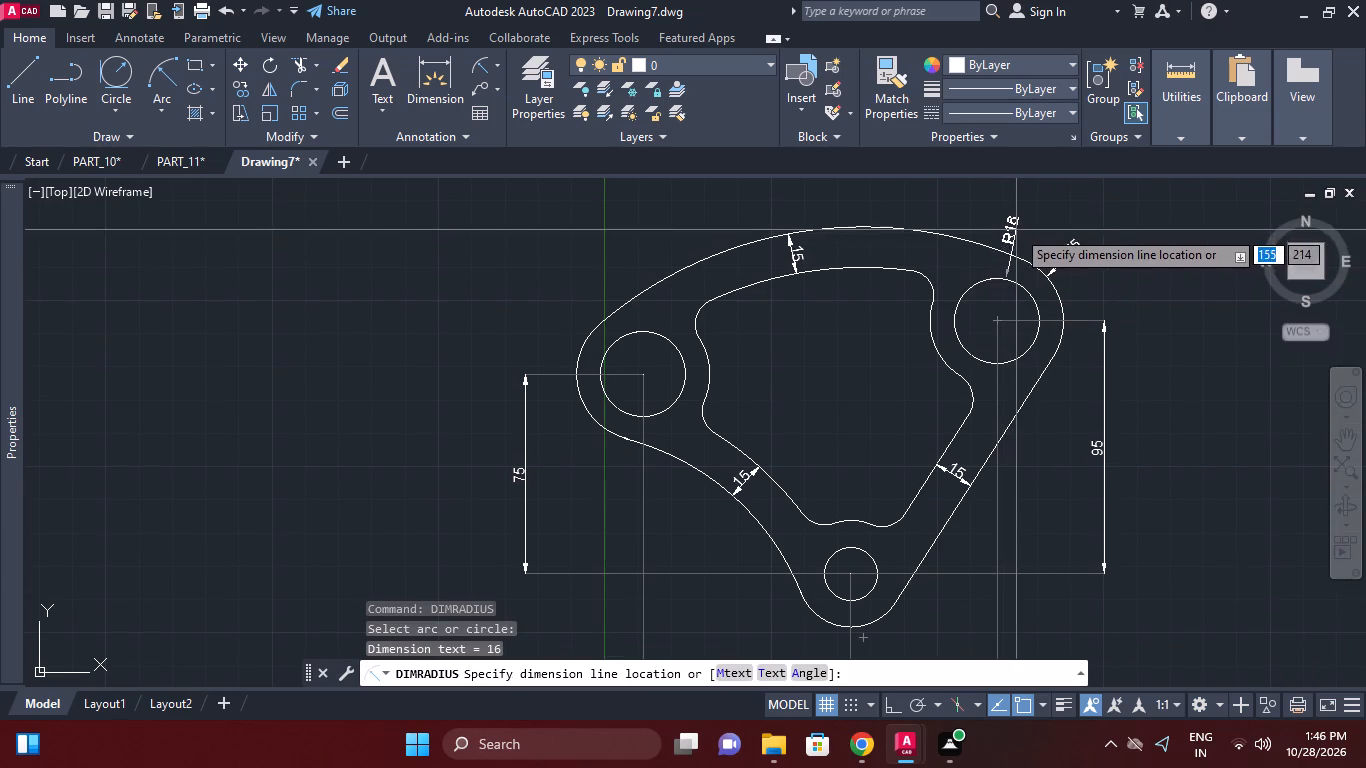
pyautogui.click(1020, 221)
# Add radius dimensions to the inner profile's arcs around the upper-right and left bosses, with the text inside the opening.
pyautogui.rightClick(1039, 233)
pyautogui.click(1074, 240)
pyautogui.moveTo(1008, 350); pyautogui.dragTo(1030, 299, button='middle')
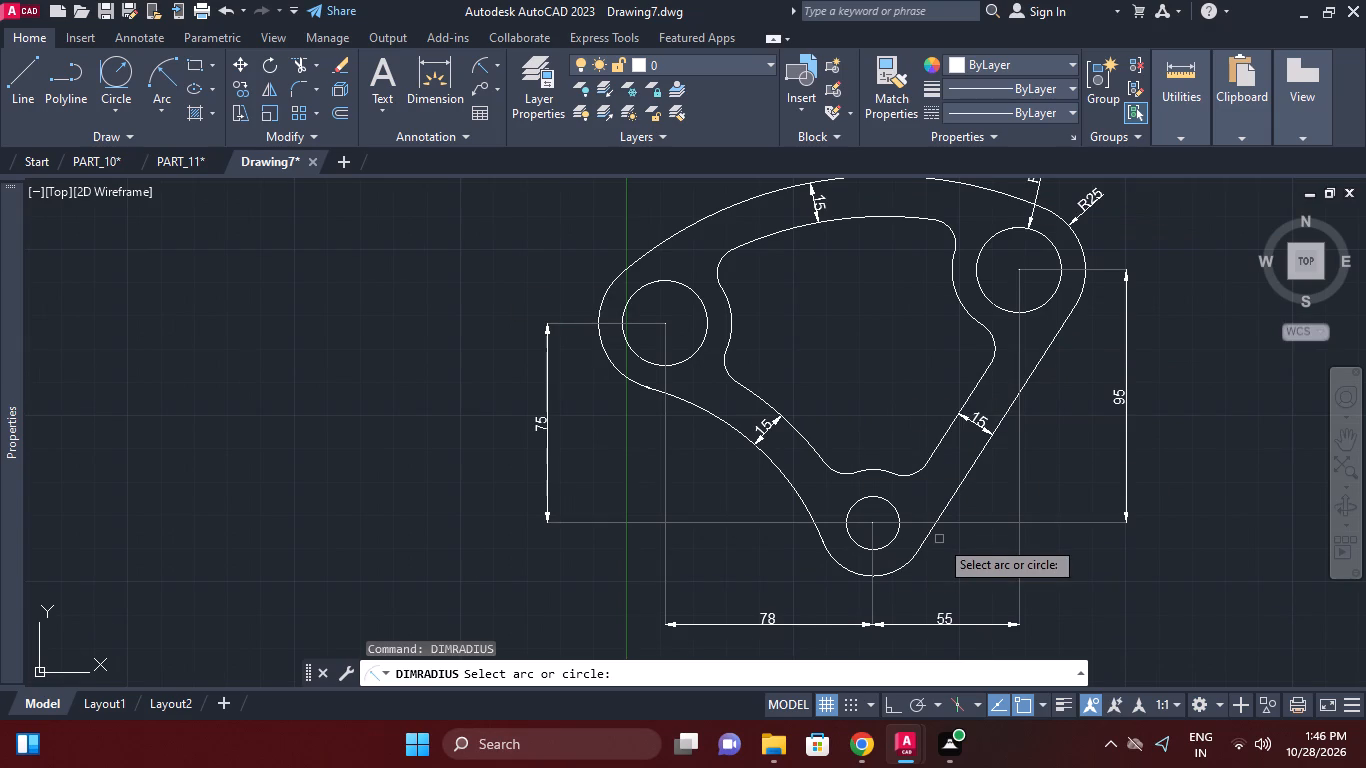
pyautogui.click(957, 281)
pyautogui.click(940, 296)
pyautogui.rightClick(976, 309)
pyautogui.click(999, 318)
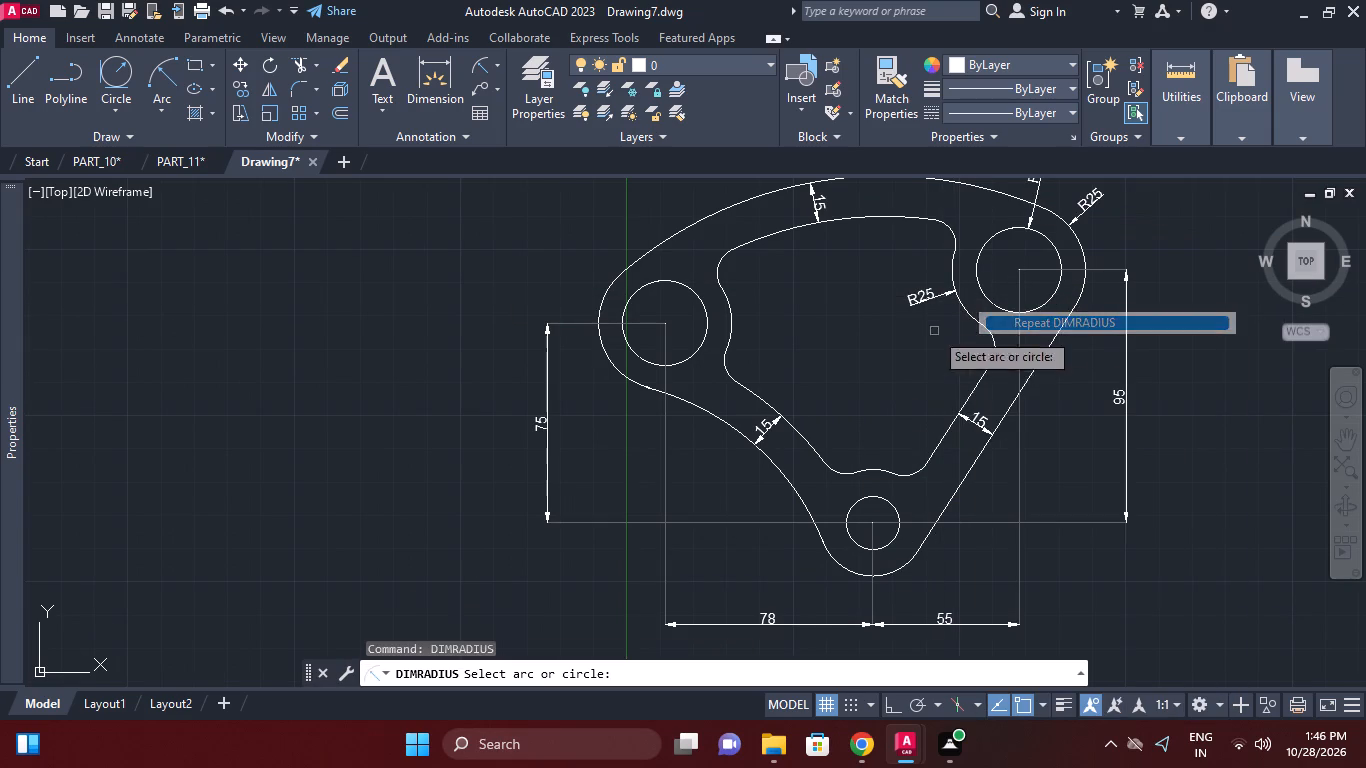
pyautogui.click(731, 330)
pyautogui.click(744, 326)
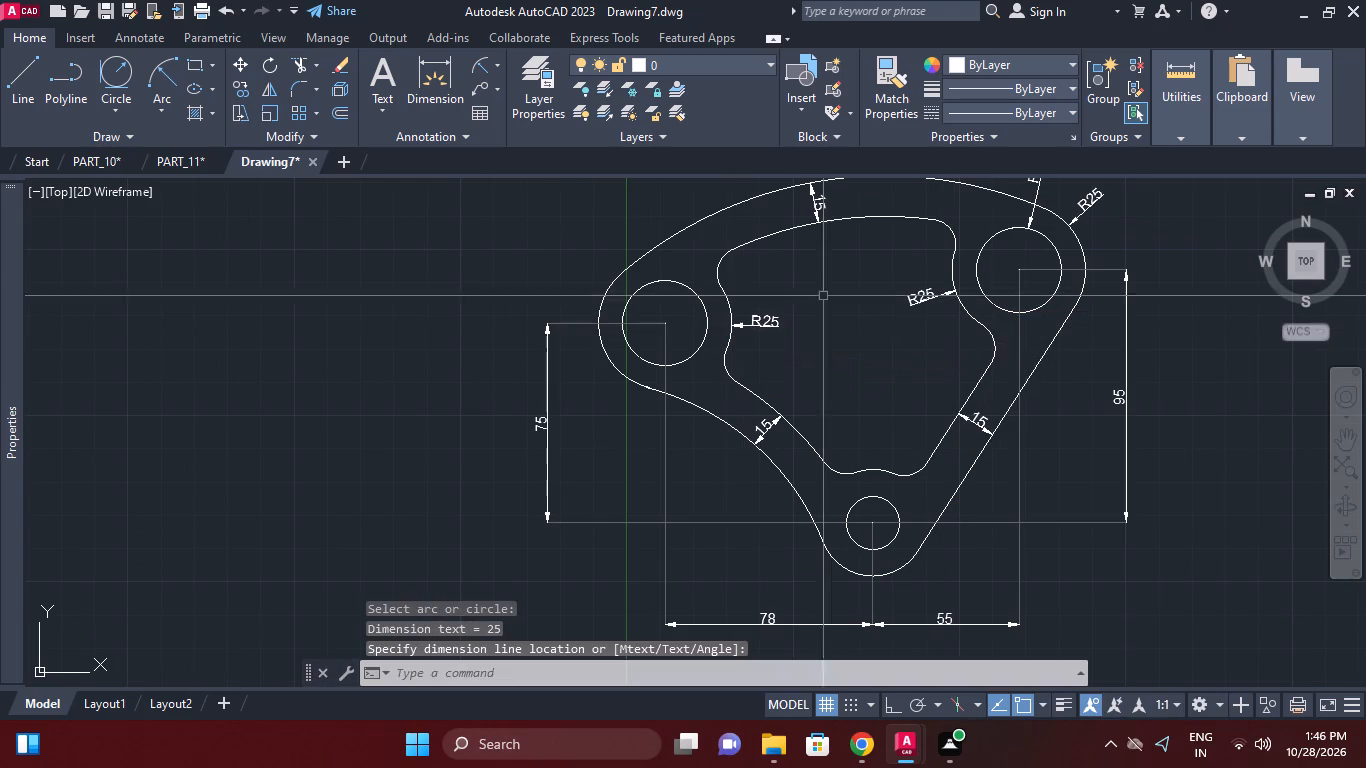
# Add radius dimensions to the two fillets at the upper-left and upper-right ends of the inner profile's top arc.
pyautogui.rightClick(860, 274)
pyautogui.click(905, 281)
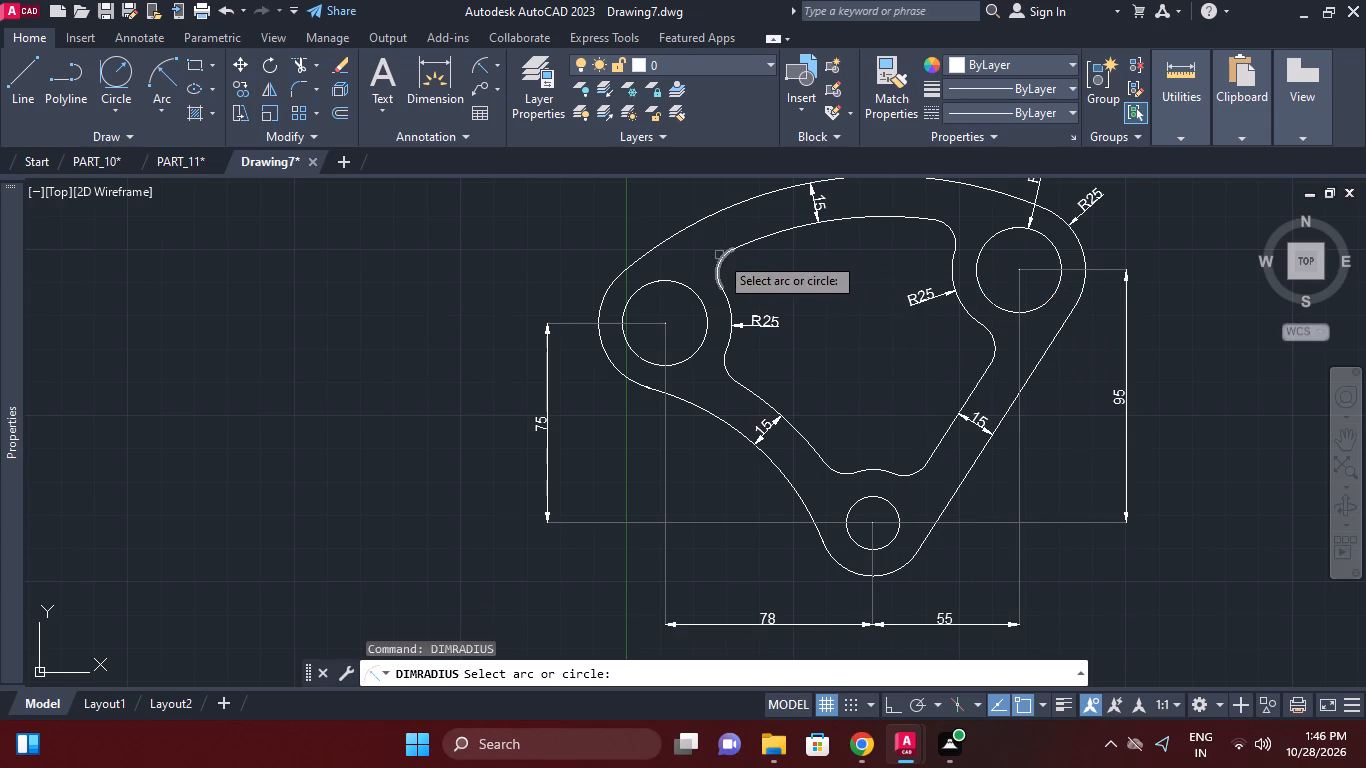
pyautogui.click(719, 255)
pyautogui.click(726, 272)
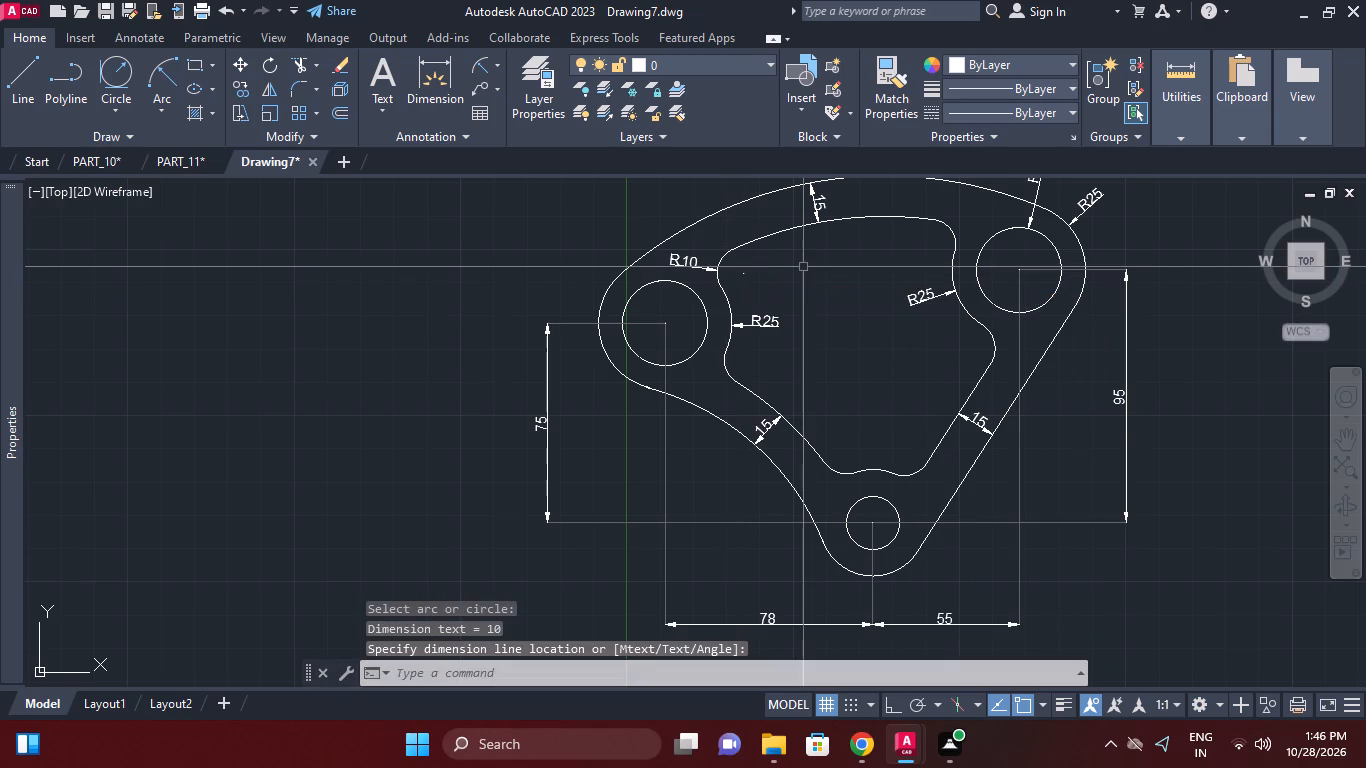
pyautogui.rightClick(890, 256)
pyautogui.click(966, 266)
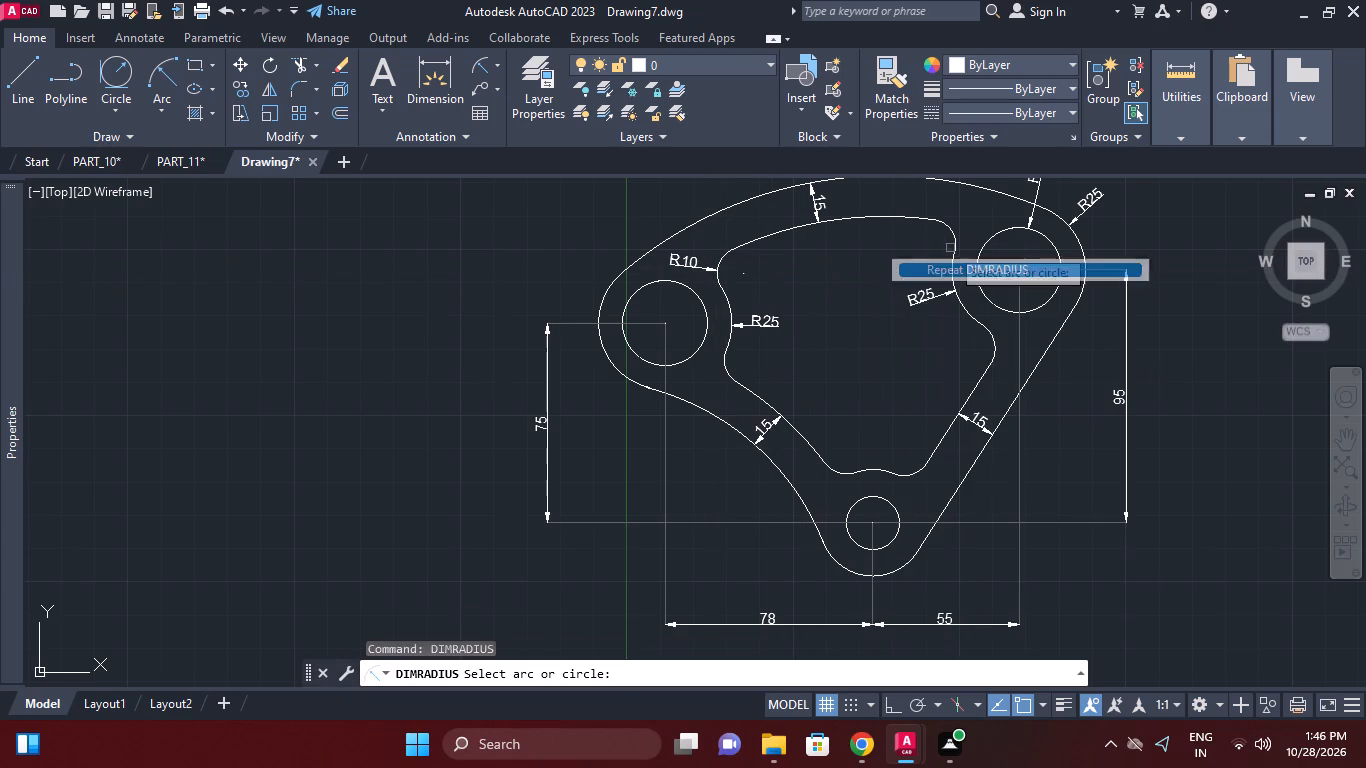
pyautogui.tripleClick(946, 236)
pyautogui.click(936, 241)
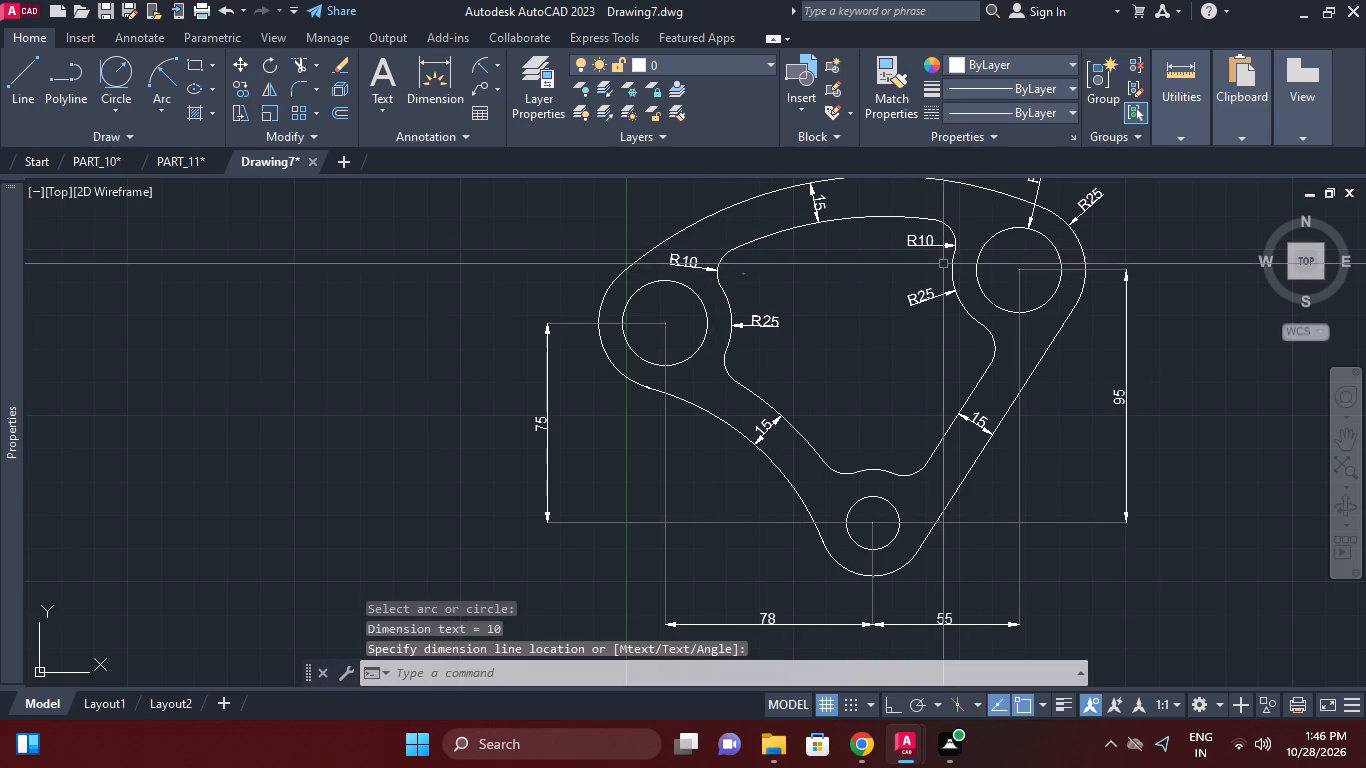
# Add radius dimensions to the fillets at the upper and lower ends of the inner profile's slanted right line.
pyautogui.rightClick(943, 264)
pyautogui.click(975, 273)
pyautogui.click(990, 348)
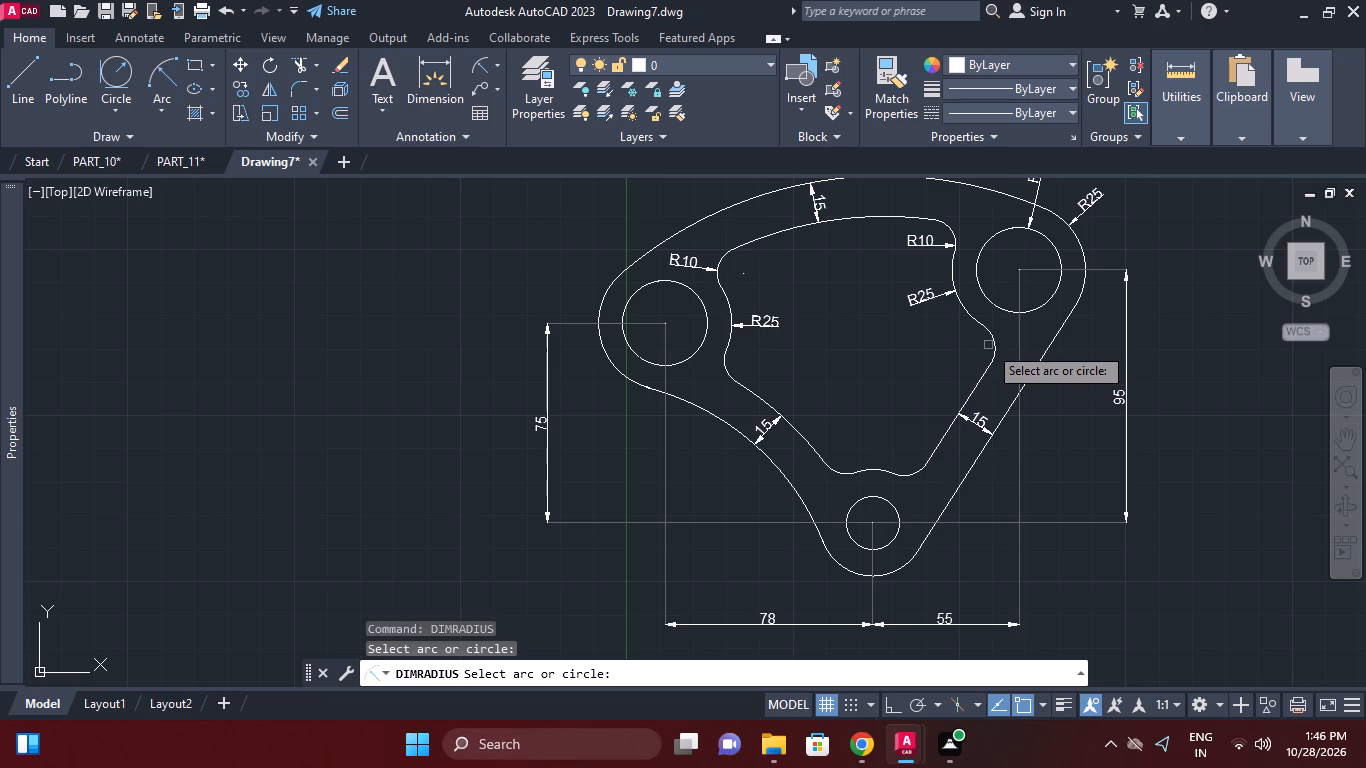
pyautogui.click(990, 344)
pyautogui.click(975, 348)
pyautogui.rightClick(1003, 348)
pyautogui.click(1056, 337)
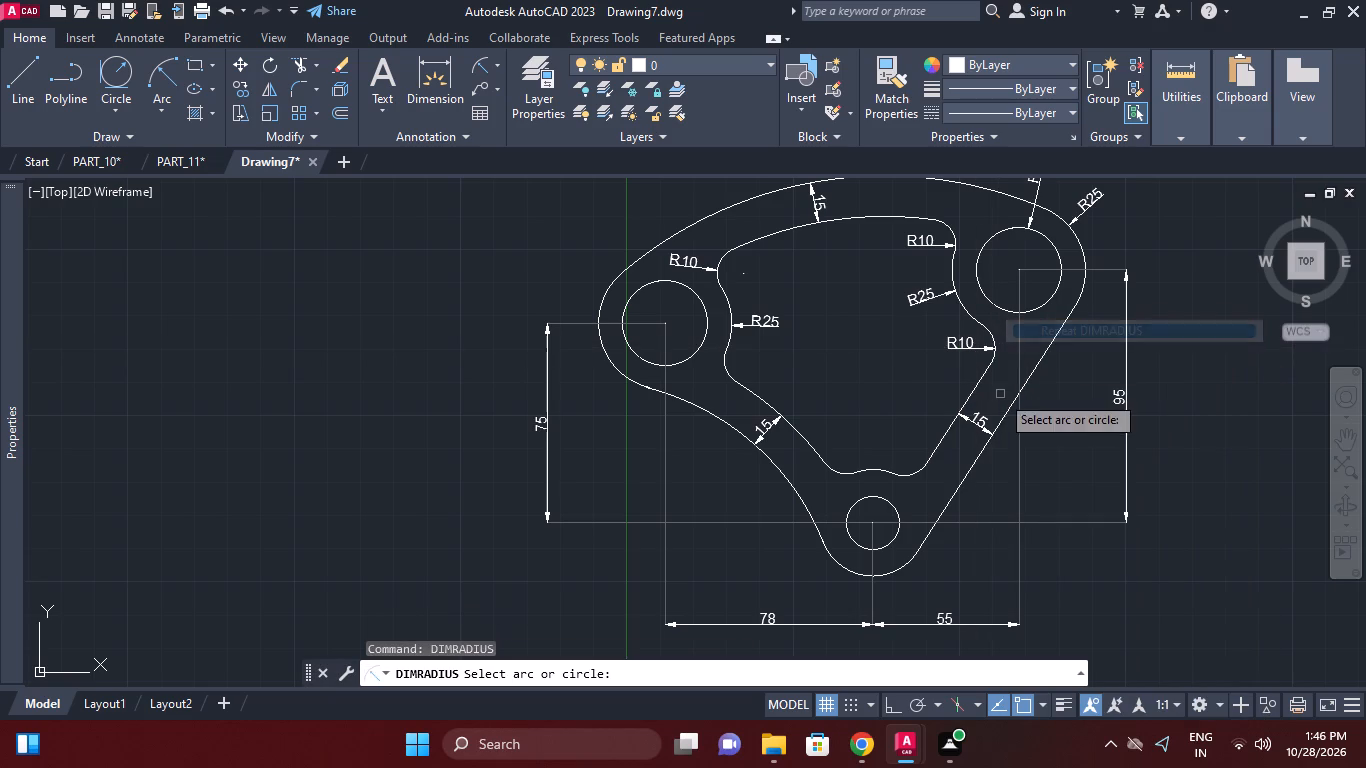
pyautogui.click(904, 476)
pyautogui.click(905, 464)
# Start another radius dimension.
pyautogui.rightClick(931, 443)
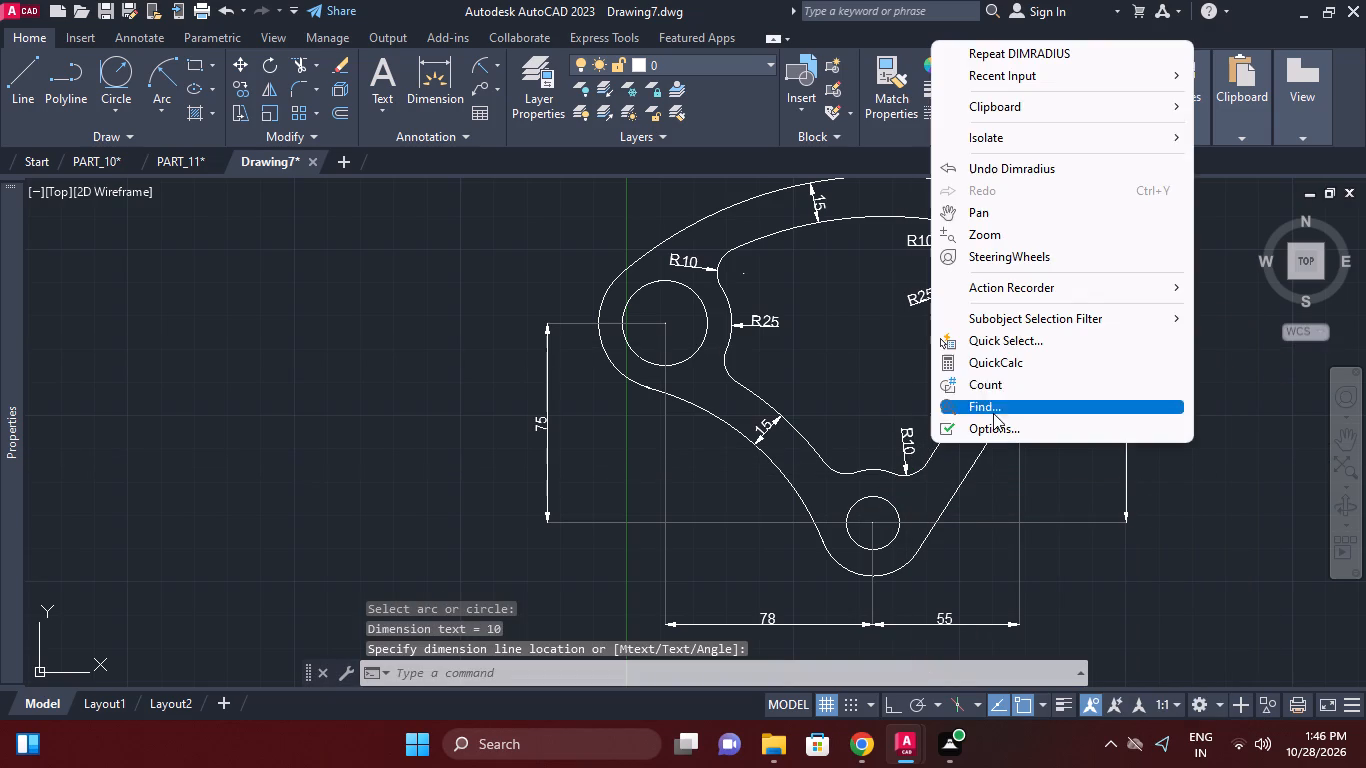
pyautogui.click(1045, 56)
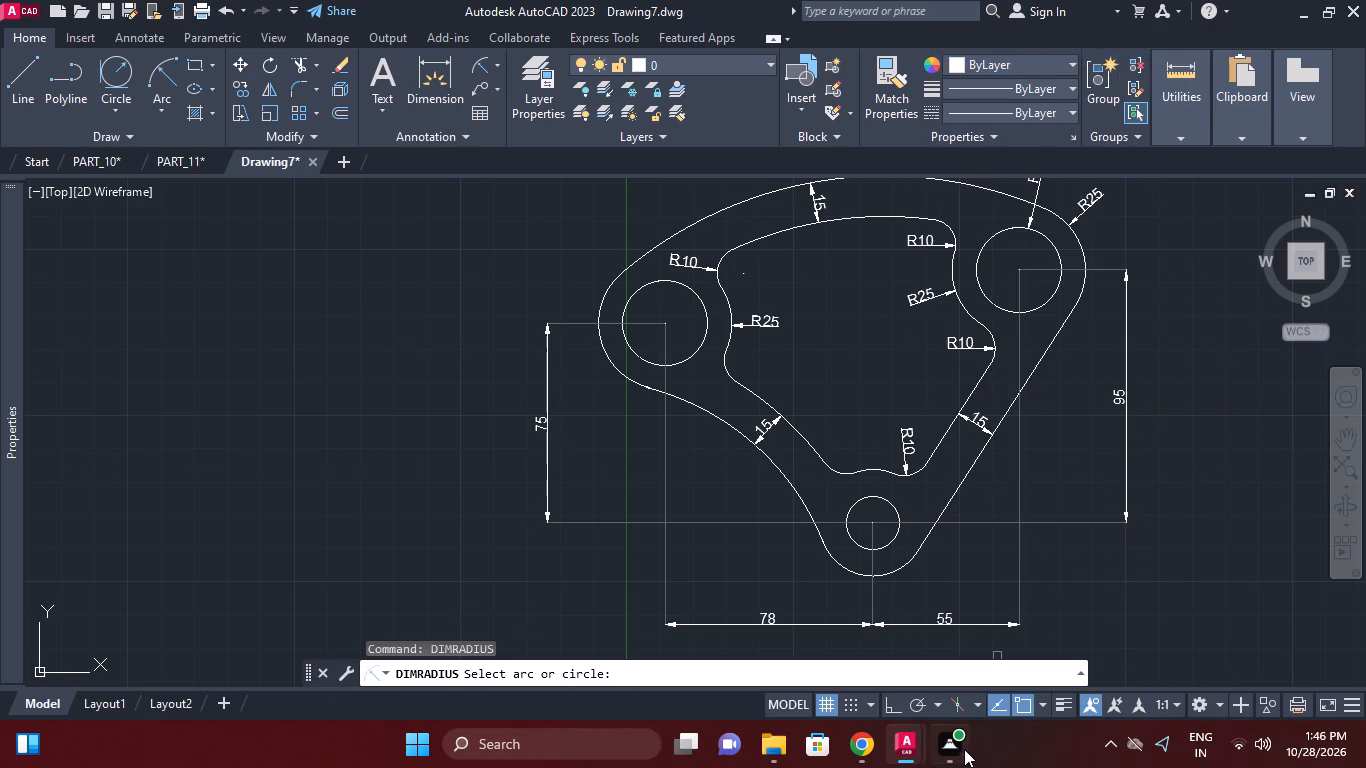
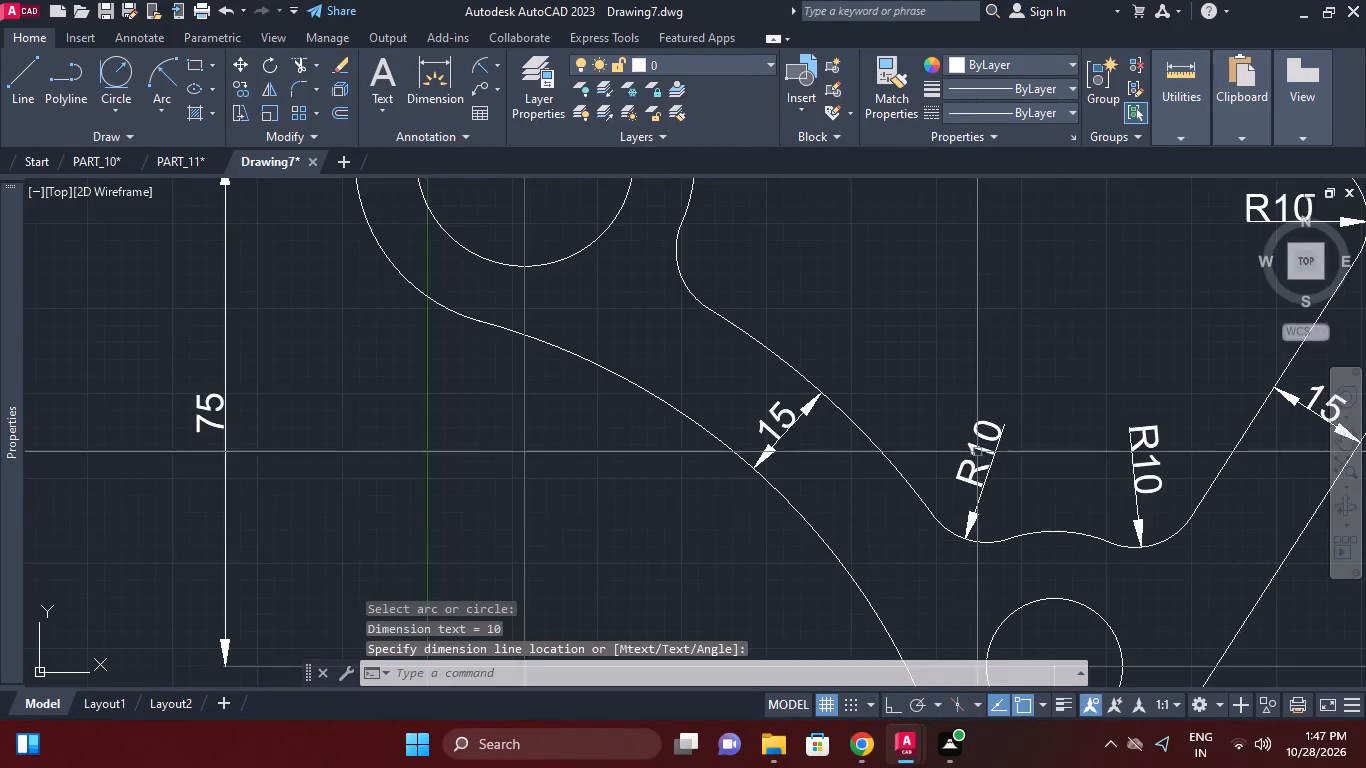
# Add a radius dimension to the inner profile's fillet below the left boss, with the text inside the opening.
pyautogui.scroll(-1, 977, 452)
pyautogui.middleClick(977, 452)
pyautogui.rightClick(920, 357)
pyautogui.click(1006, 332)
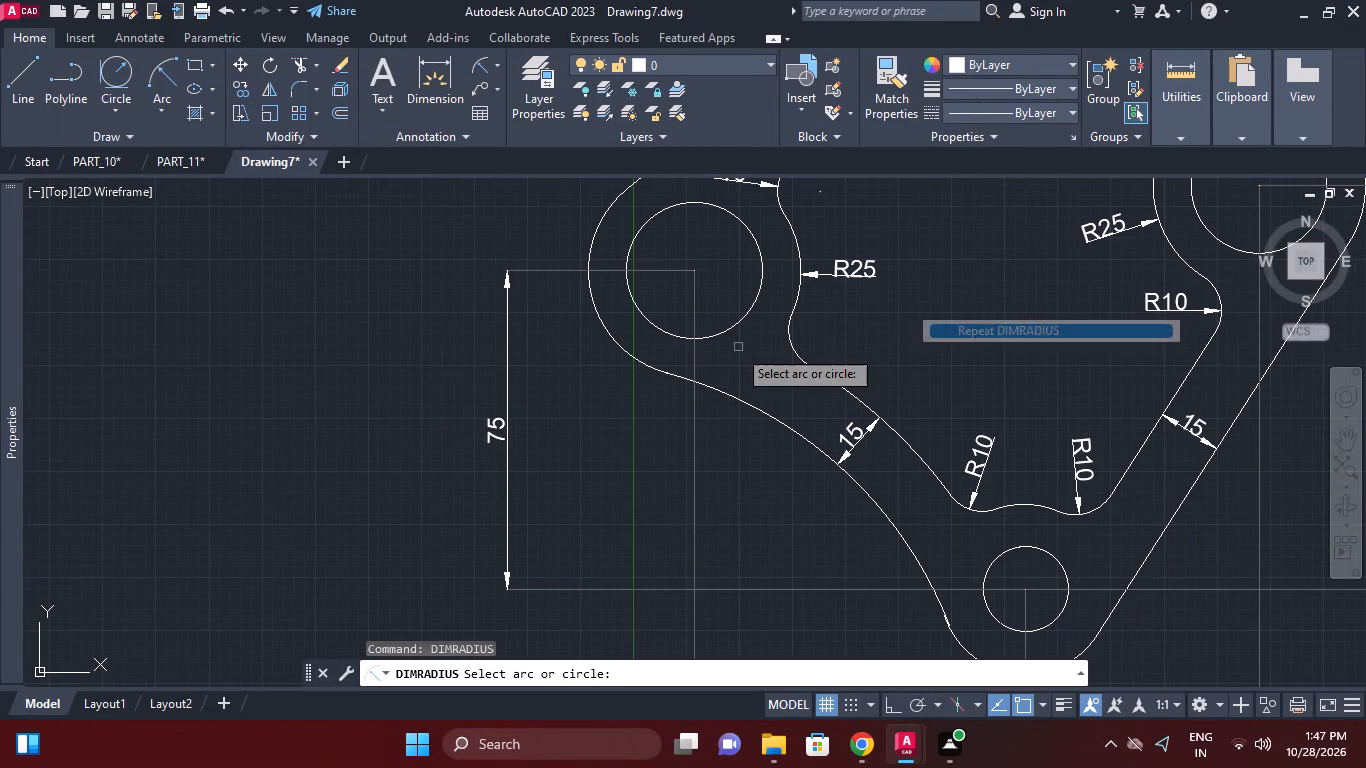
pyautogui.moveTo(737, 349); pyautogui.dragTo(733, 427, button='middle')
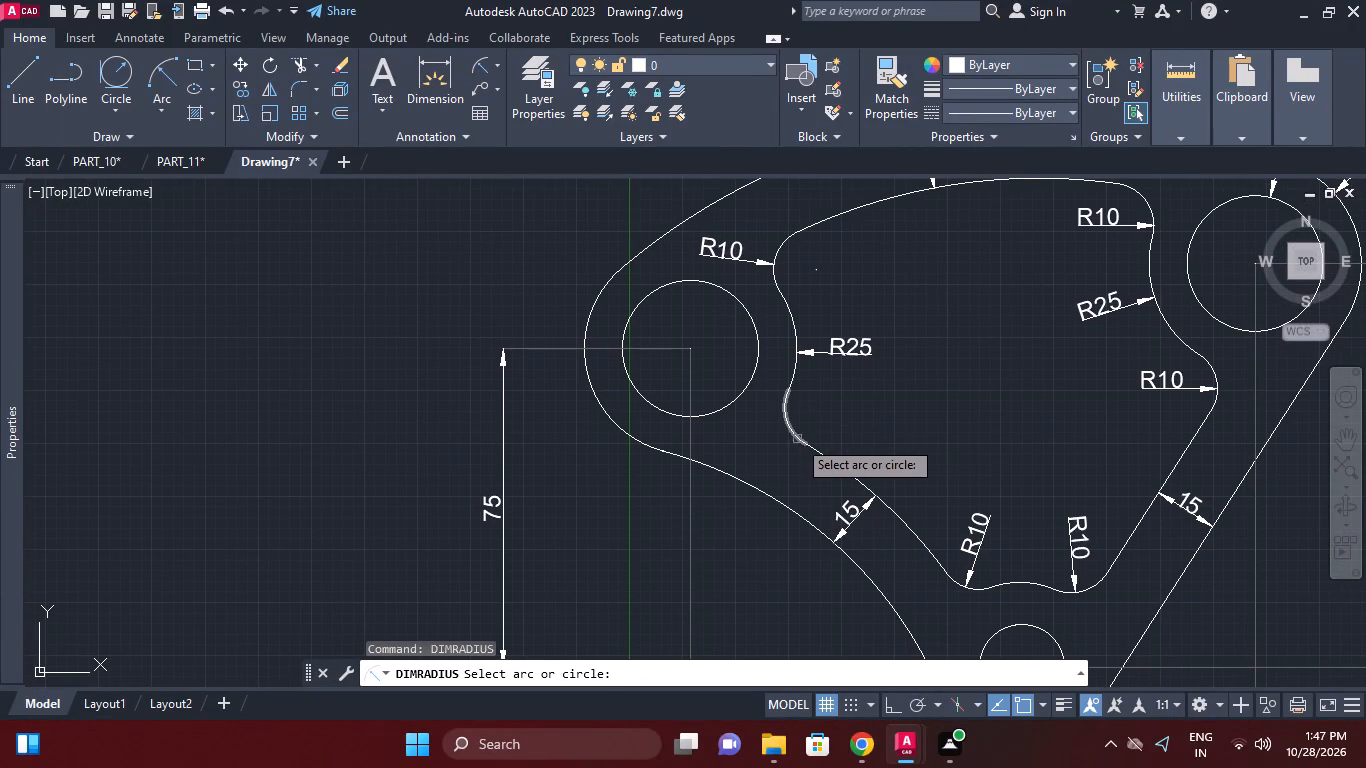
pyautogui.click(798, 426)
pyautogui.click(791, 421)
pyautogui.click(791, 420)
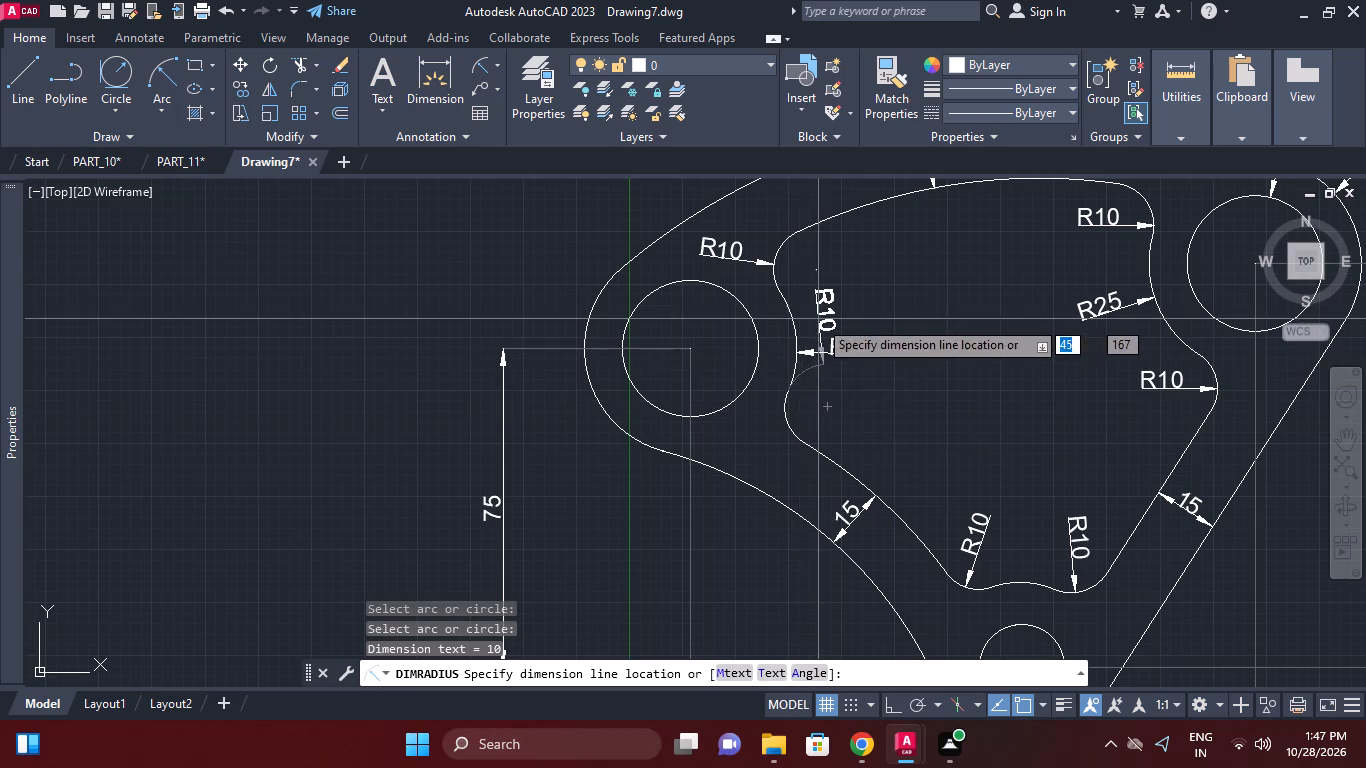
pyautogui.click(791, 407)
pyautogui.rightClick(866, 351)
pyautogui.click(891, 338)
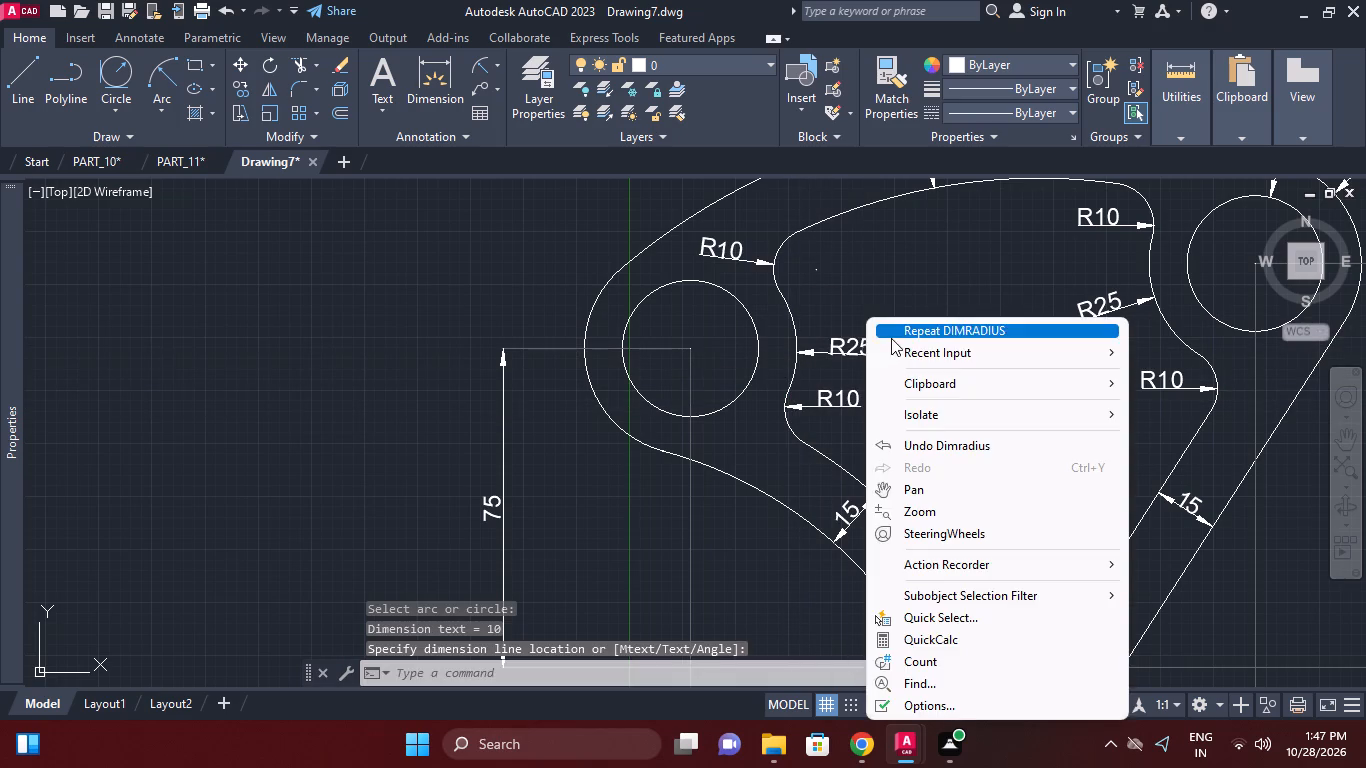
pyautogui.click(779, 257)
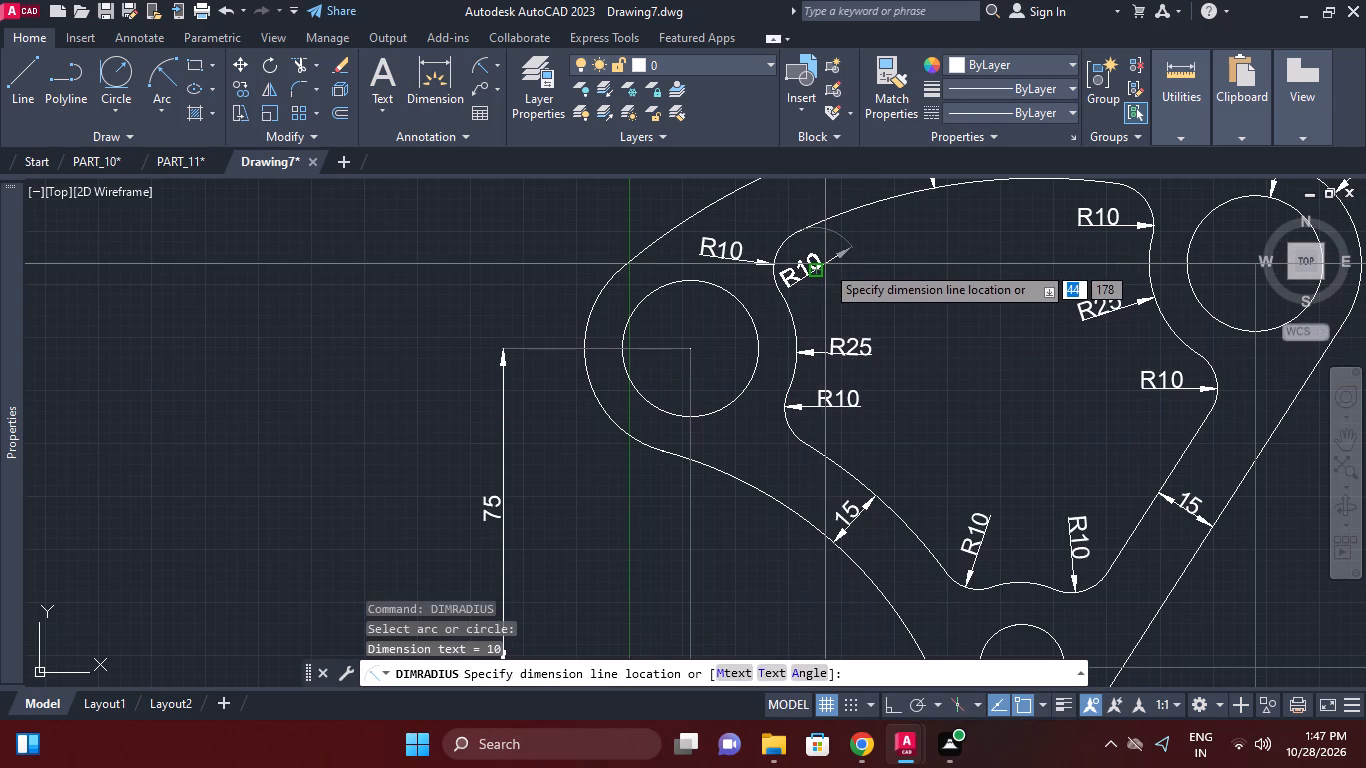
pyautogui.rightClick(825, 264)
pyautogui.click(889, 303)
# Add a radius dimension to the large outer top arc, placing the text outside the part.
pyautogui.scroll(-1, 889, 303)
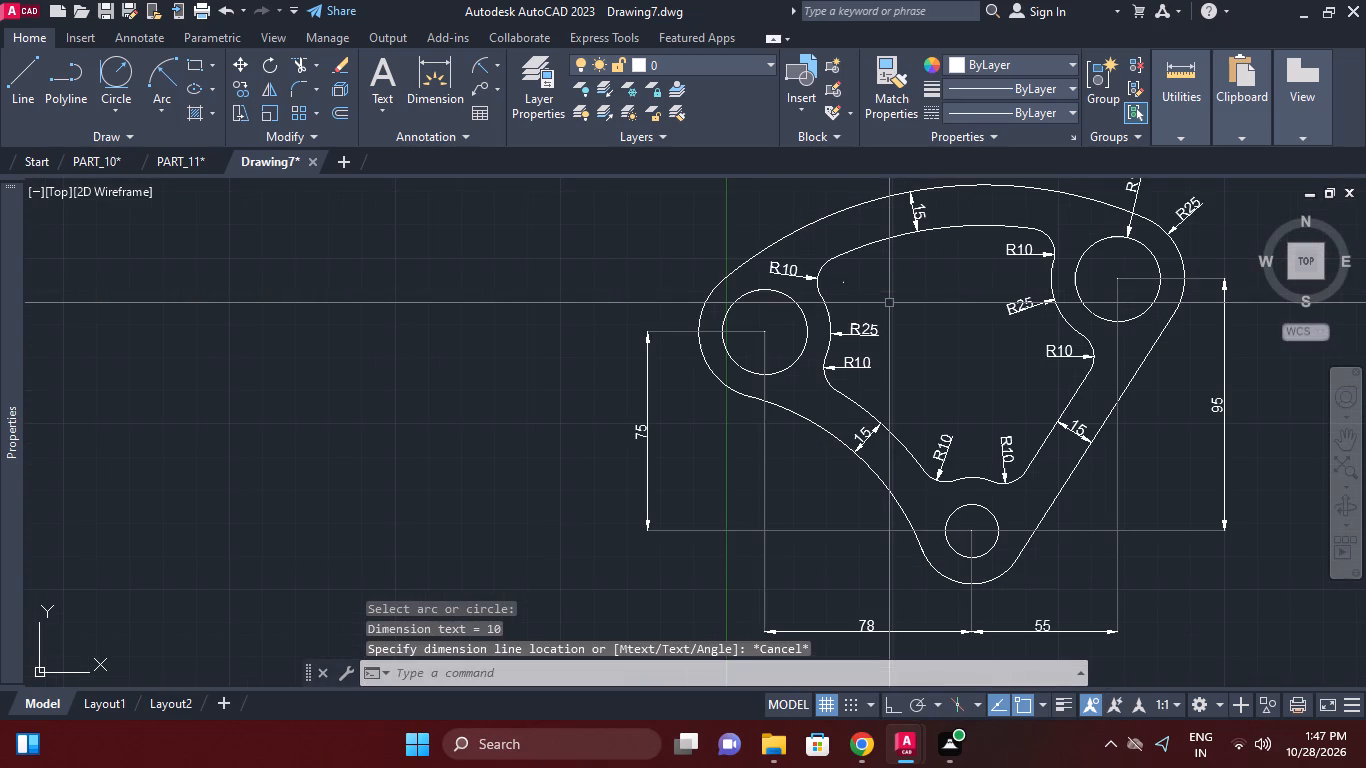
pyautogui.moveTo(890, 303); pyautogui.dragTo(890, 376, button='middle')
pyautogui.rightClick(948, 293)
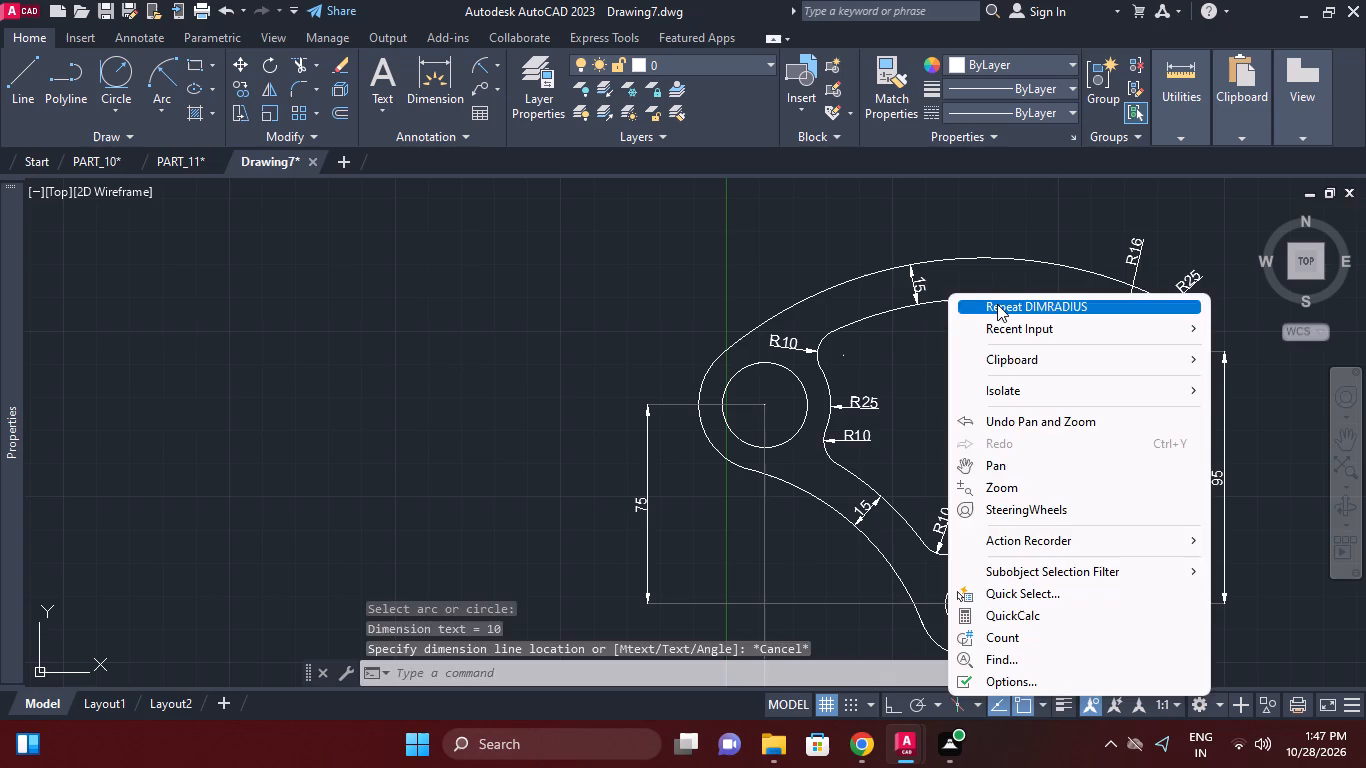
pyautogui.click(997, 304)
pyautogui.click(826, 291)
pyautogui.click(822, 281)
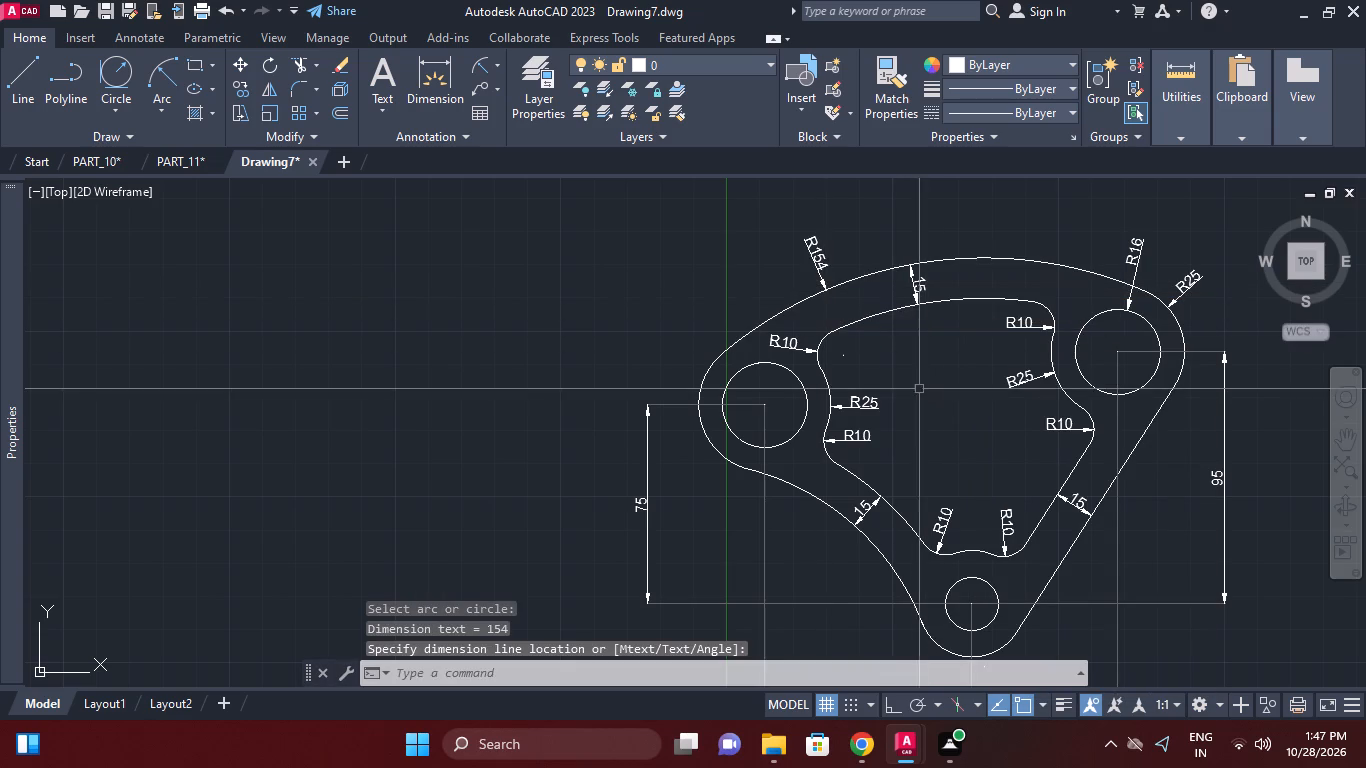
# Add a radius dimension to the small bottom circle, placing the text outside the outline at its lower right.
pyautogui.middleClick(904, 383)
pyautogui.moveTo(897, 444); pyautogui.dragTo(856, 406, button='middle')
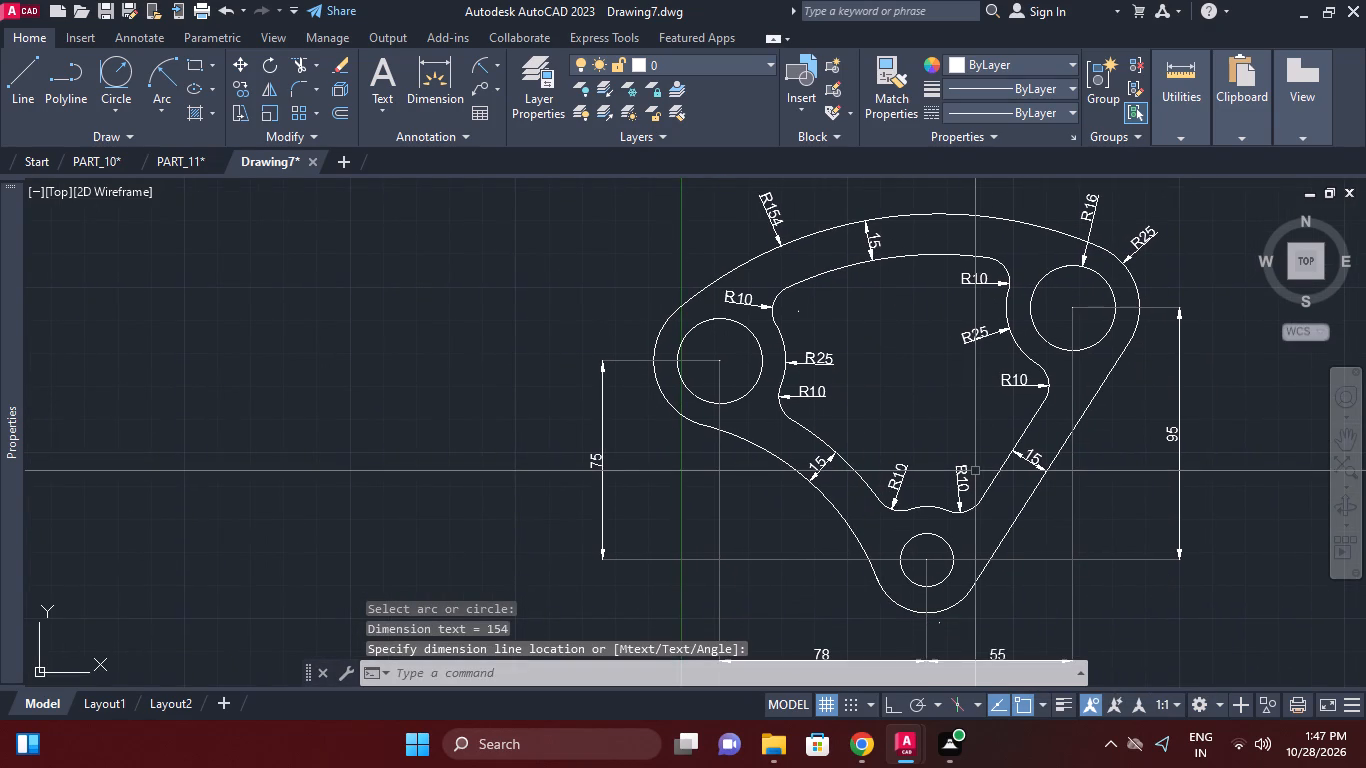
pyautogui.rightClick(974, 437)
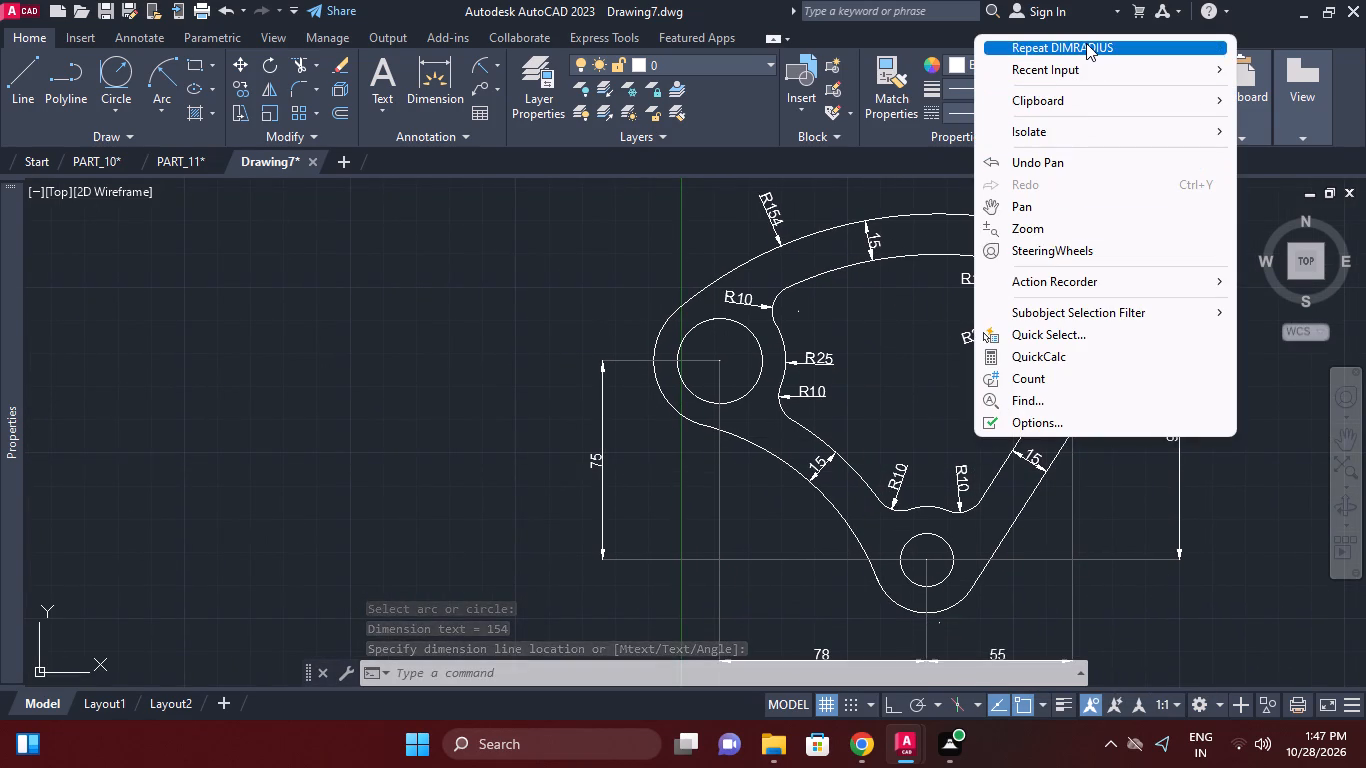
pyautogui.click(1086, 43)
pyautogui.moveTo(1019, 350); pyautogui.dragTo(970, 282, button='middle')
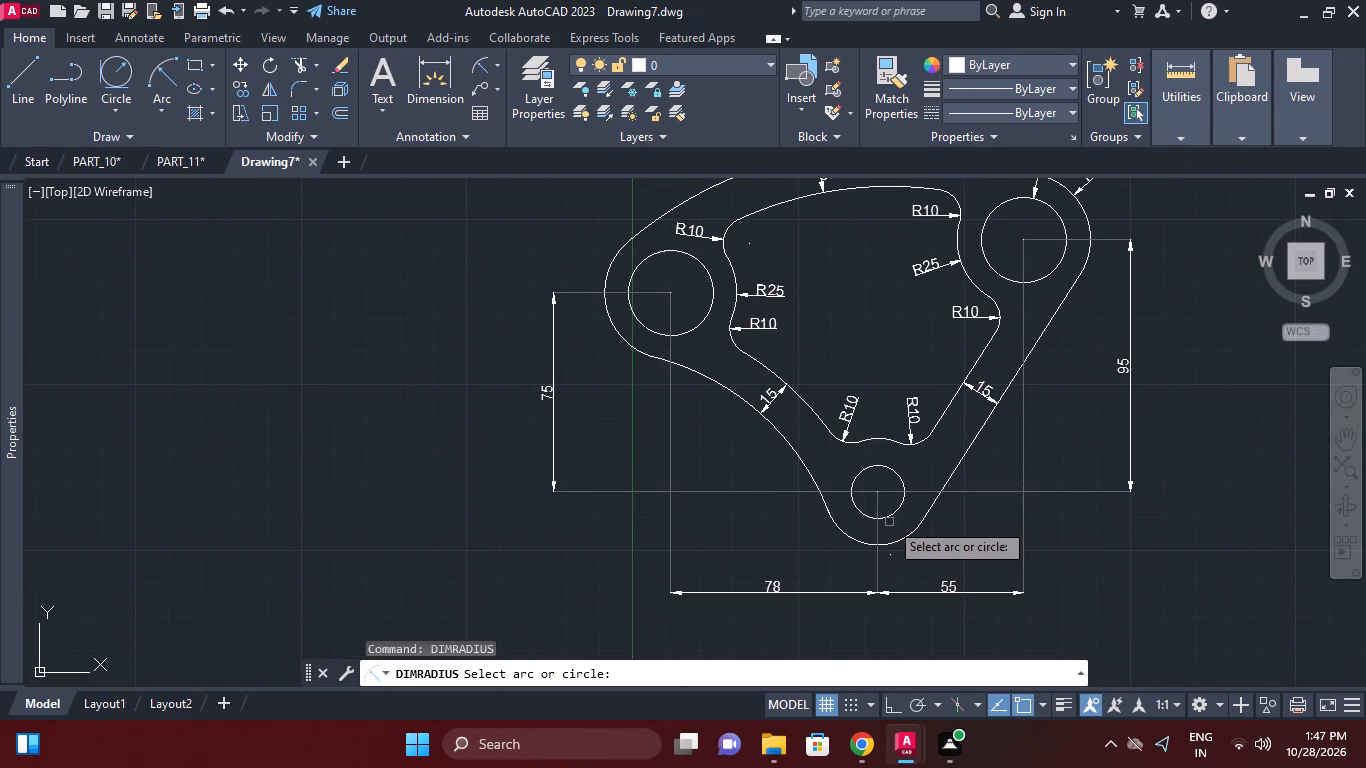
pyautogui.click(892, 515)
pyautogui.click(933, 557)
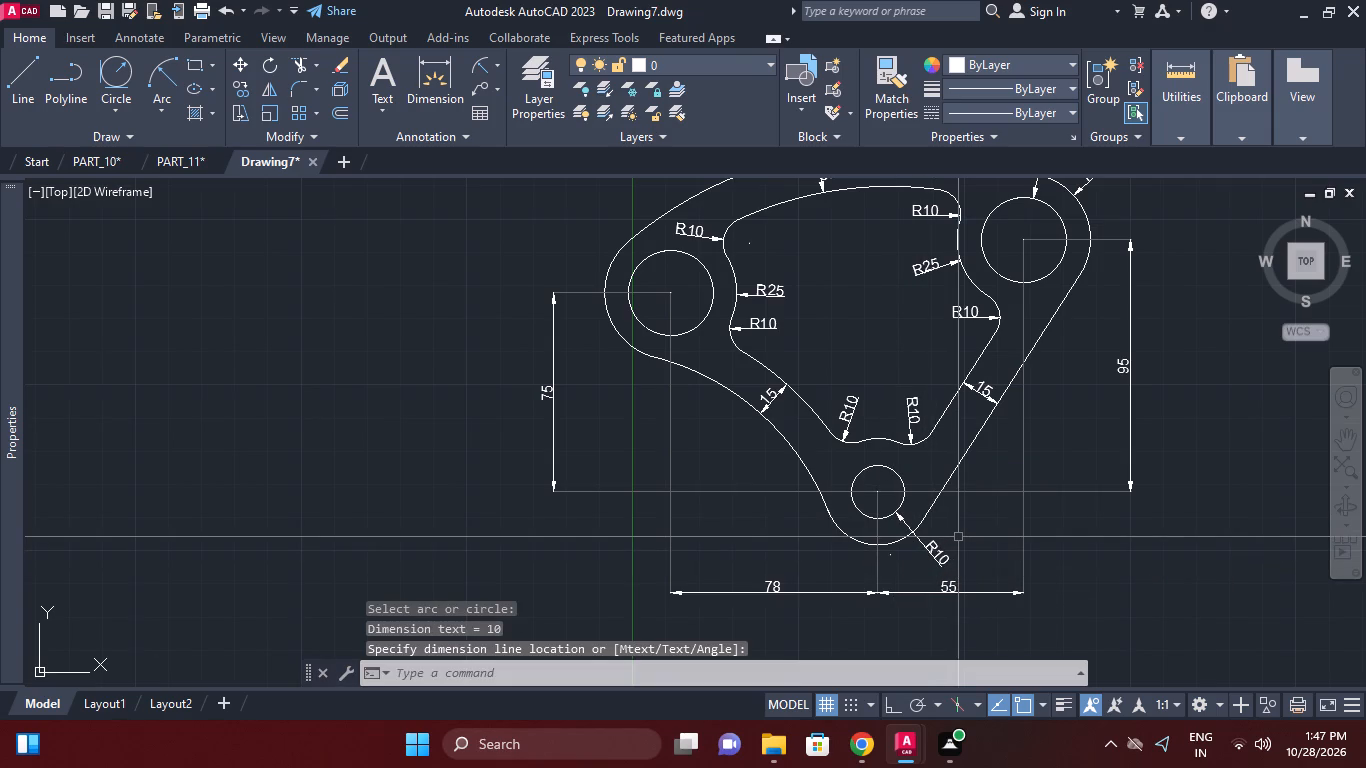
# Move the entire part with all its dimensions to the right, clear of the Y axis.
pyautogui.moveTo(958, 537); pyautogui.dragTo(963, 554, button='middle')
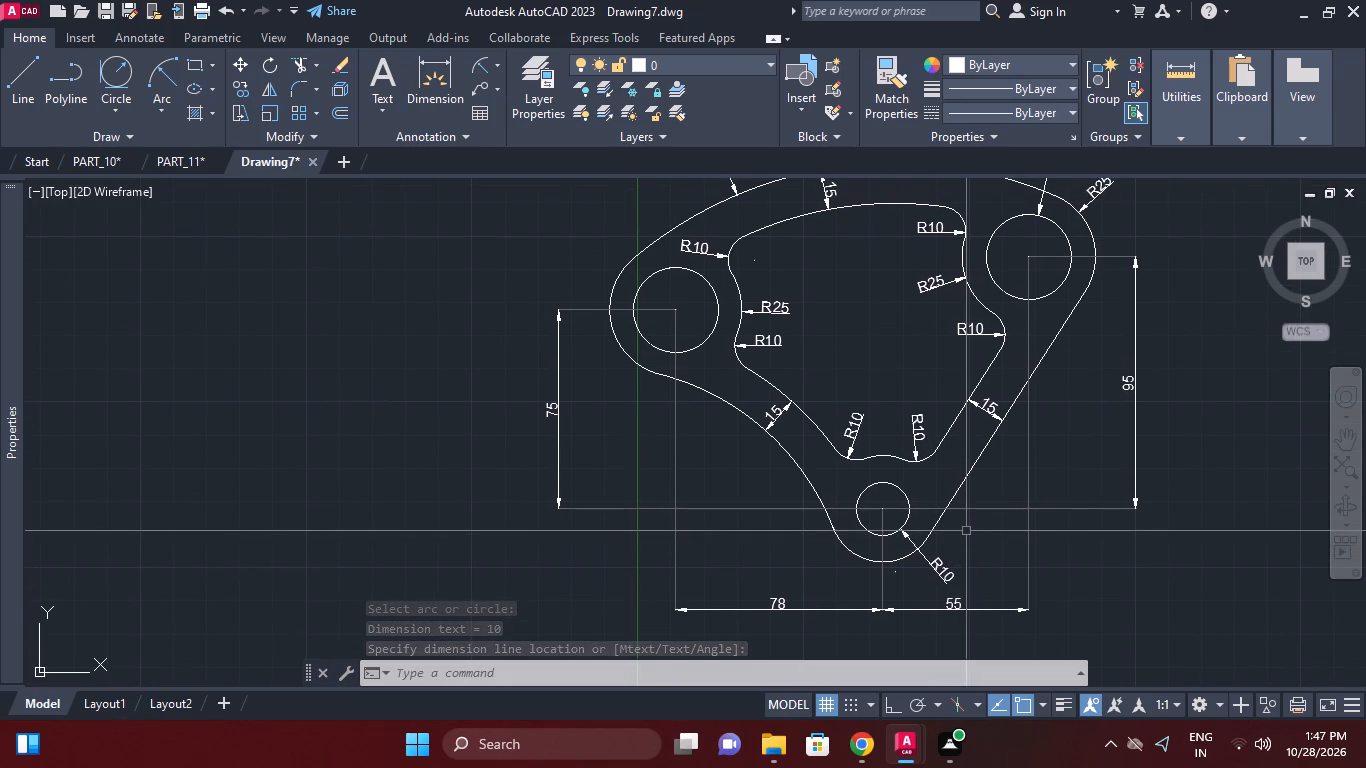
pyautogui.moveTo(966, 531); pyautogui.dragTo(944, 537, button='middle')
pyautogui.scroll(-1, 966, 531)
pyautogui.moveTo(941, 481); pyautogui.dragTo(929, 427, button='middle')
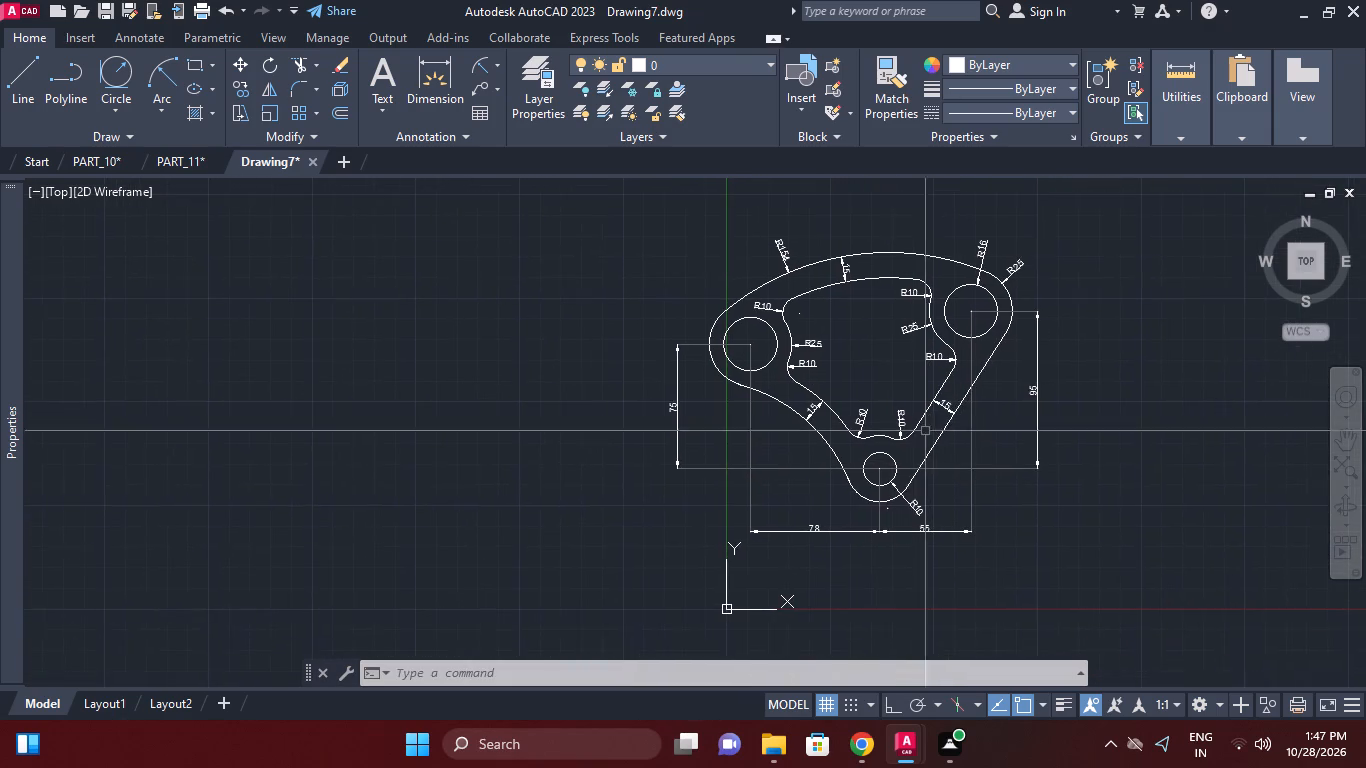
pyautogui.click(610, 253)
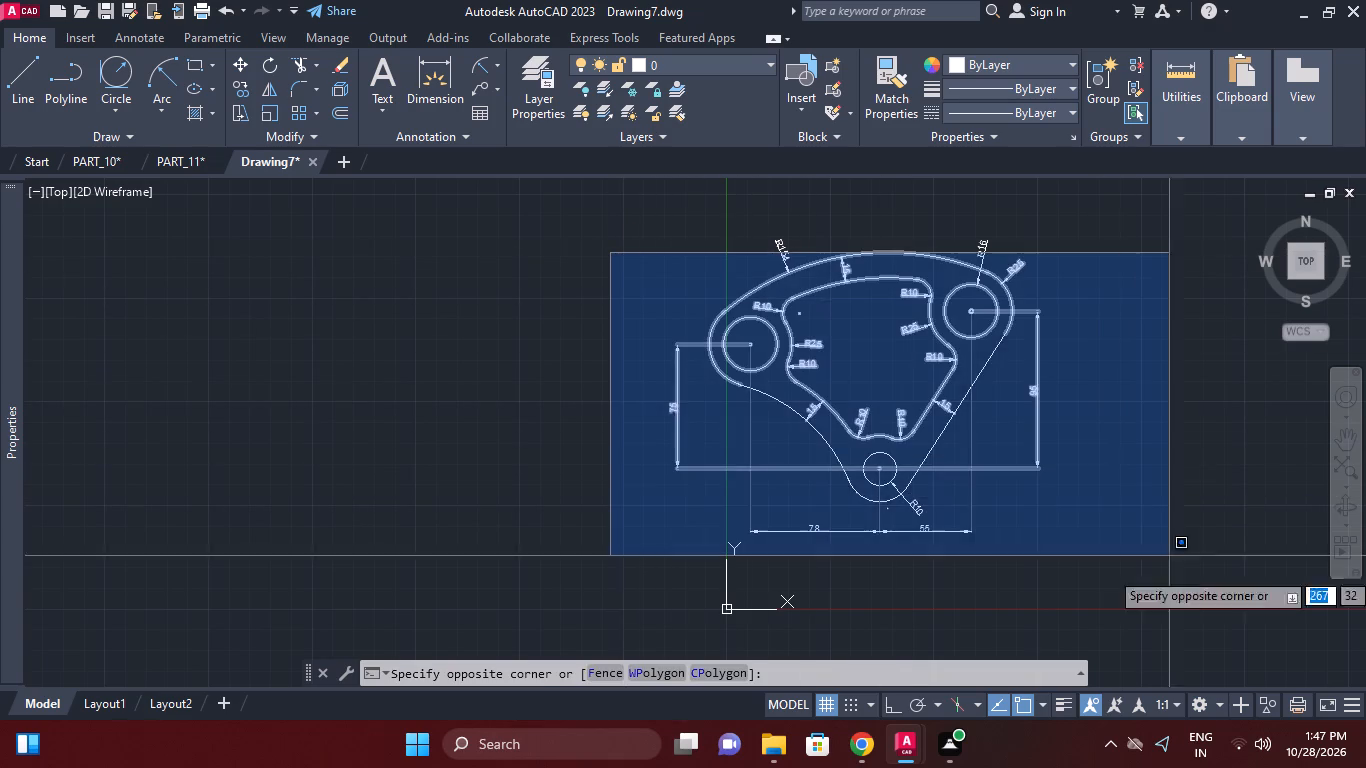
pyautogui.click(1200, 607)
pyautogui.moveTo(1198, 603); pyautogui.dragTo(1177, 571)
pyautogui.click(617, 202)
pyautogui.rightClick(617, 202)
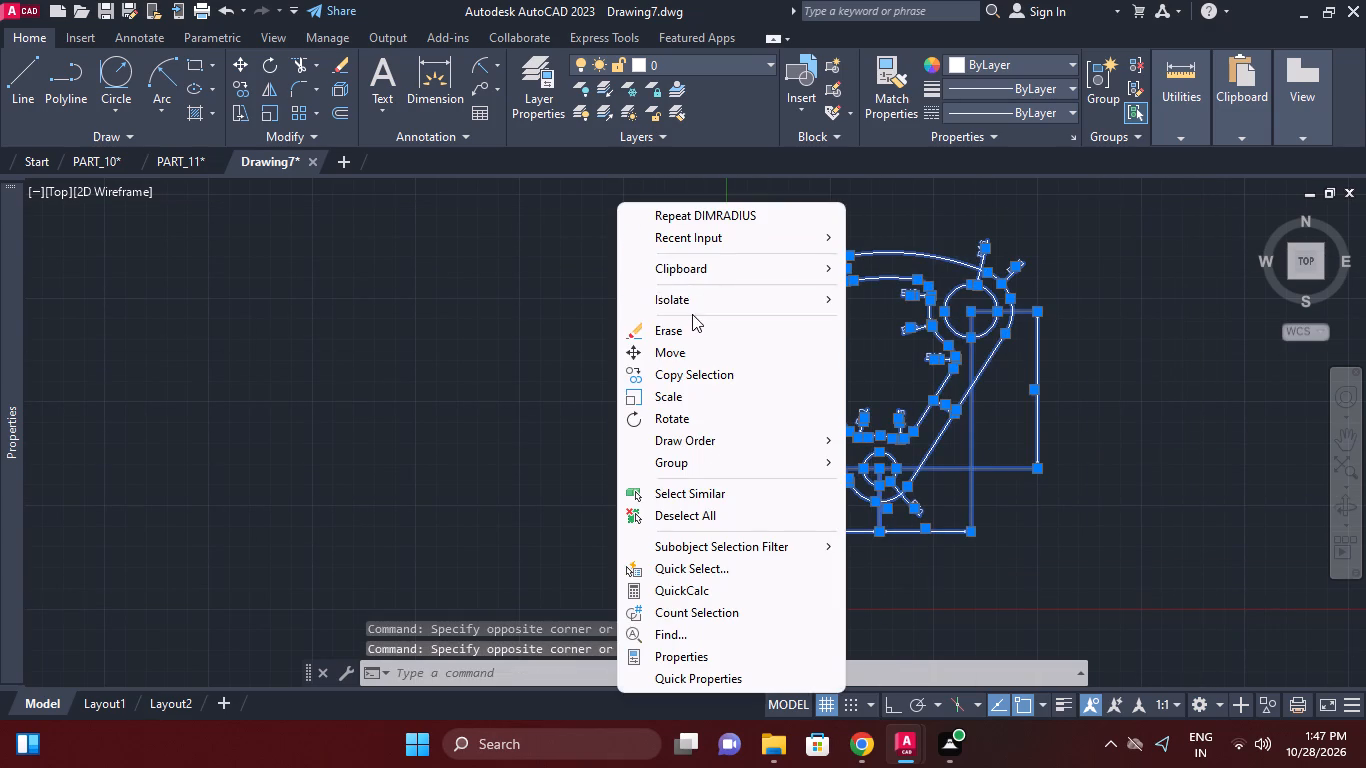
pyautogui.click(690, 356)
pyautogui.click(911, 421)
pyautogui.click(1061, 409)
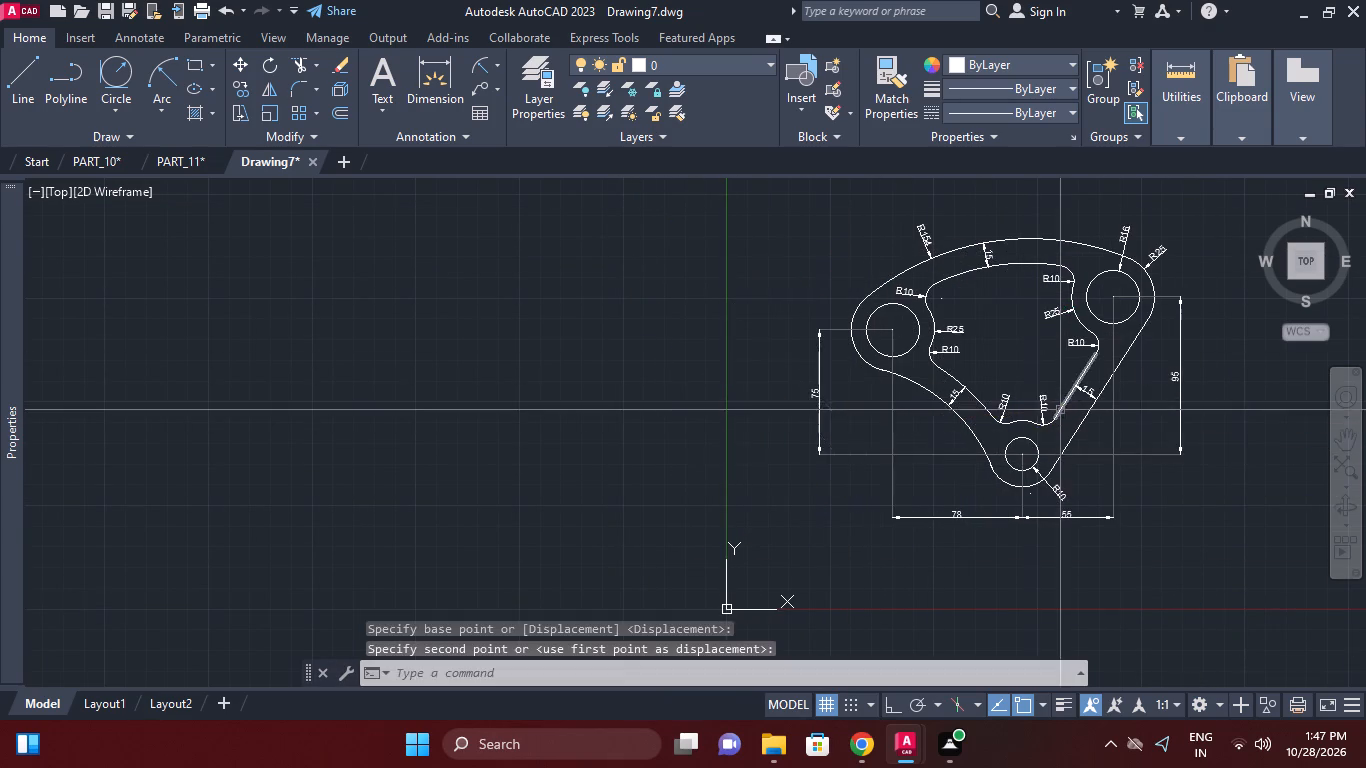
# Save the drawing as PART_12 in the fuji_Work folder, without overwriting PART_11.
pyautogui.moveTo(1026, 468); pyautogui.dragTo(974, 497, button='middle')
pyautogui.hotkey('ctrl', 's')
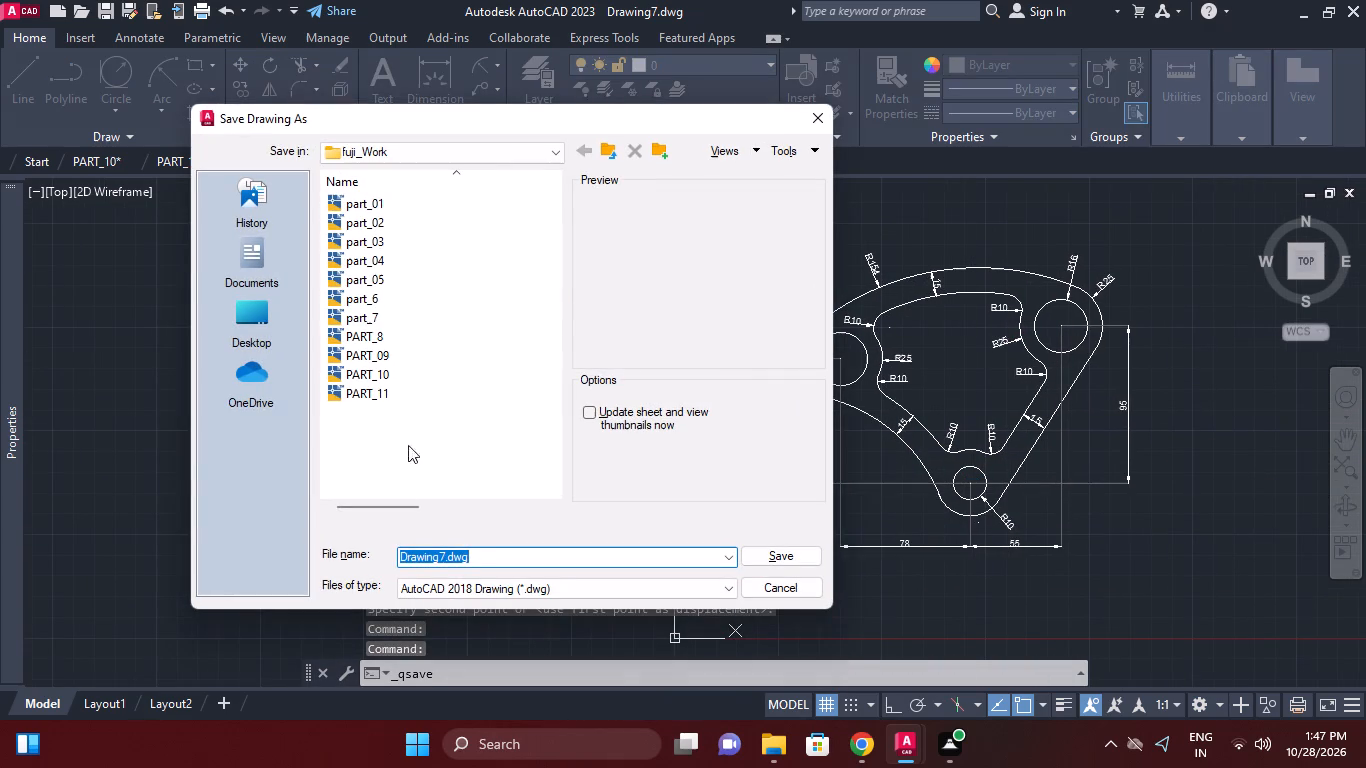
pyautogui.click(394, 405)
pyautogui.doubleClick(394, 397)
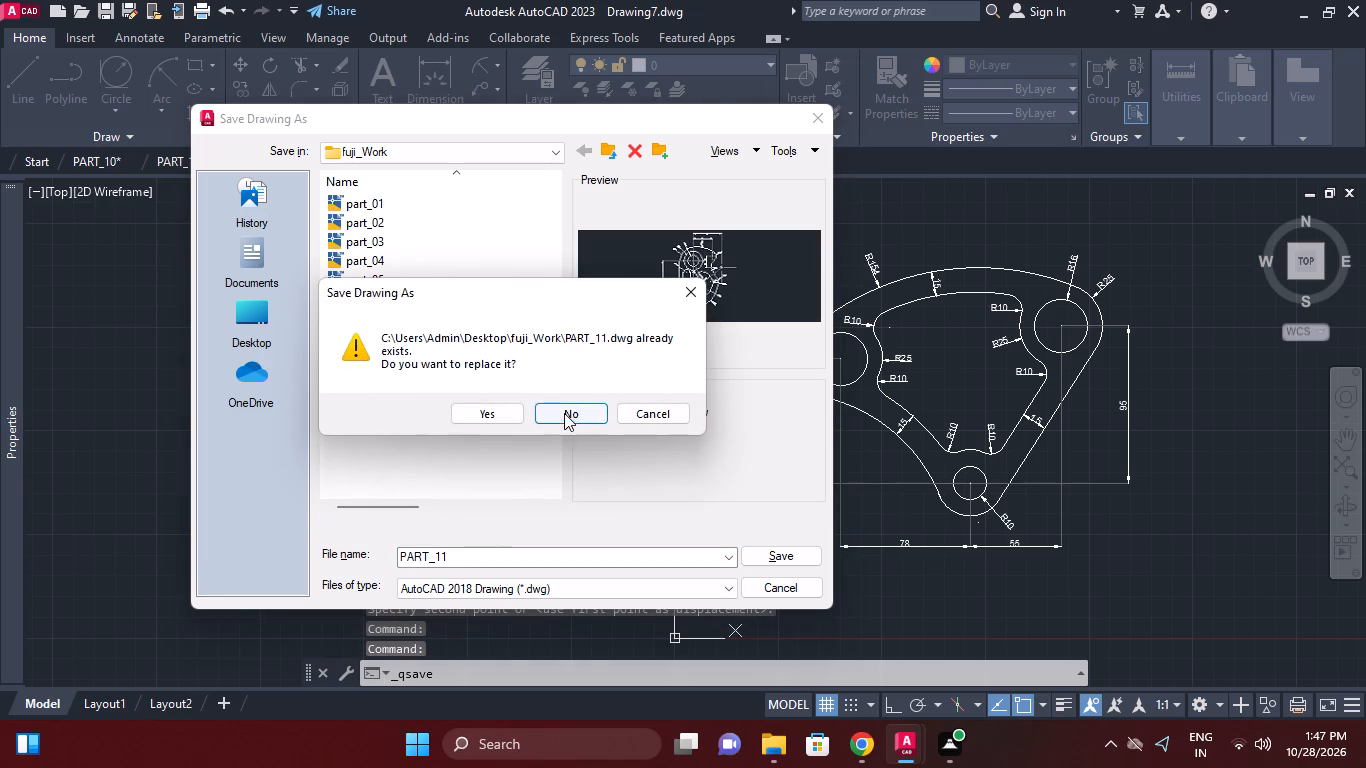
pyautogui.click(564, 413)
pyautogui.doubleClick(479, 565)
pyautogui.press('BackSpace')
pyautogui.press('2')
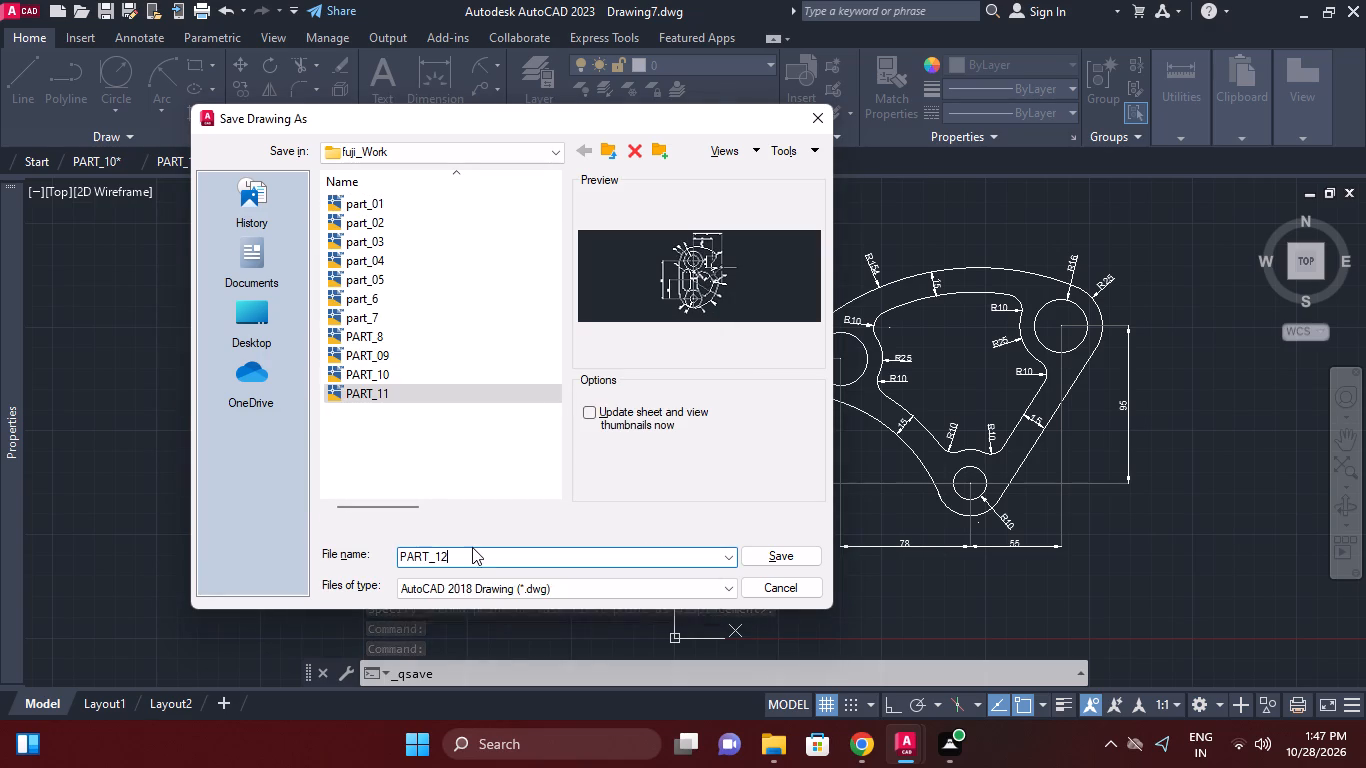
pyautogui.press('Return')
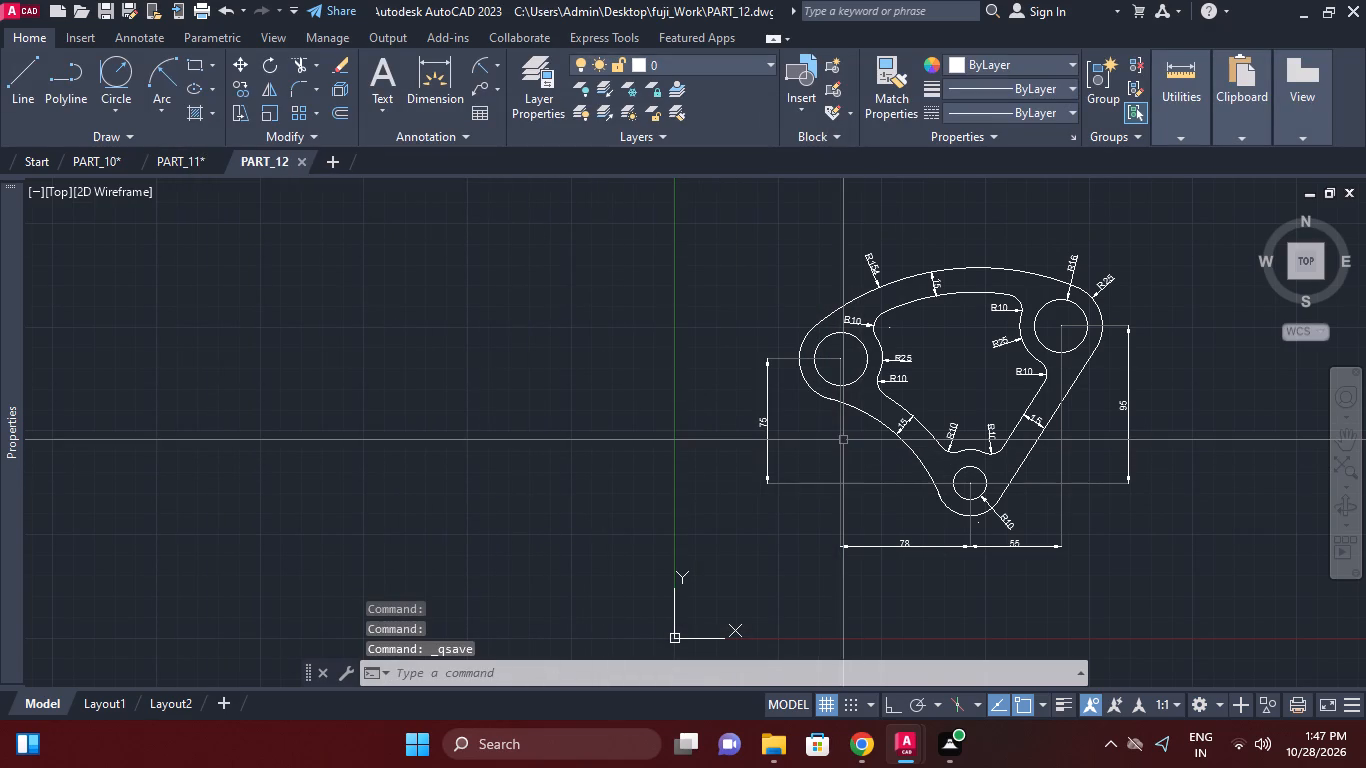
# Start a plot of the model and choose DWG To PDF.pc3 as the plotter.
pyautogui.hotkey('ctrl', 'p')
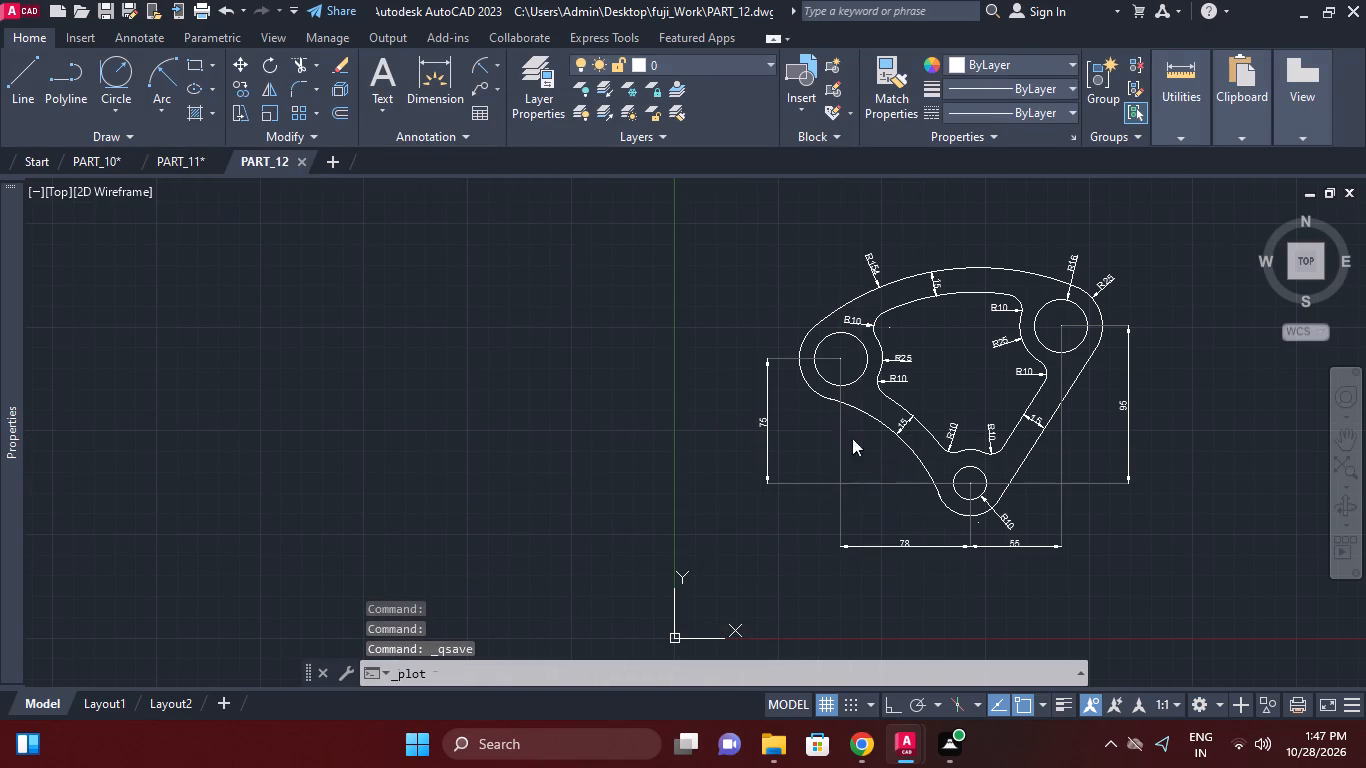
pyautogui.click(568, 429)
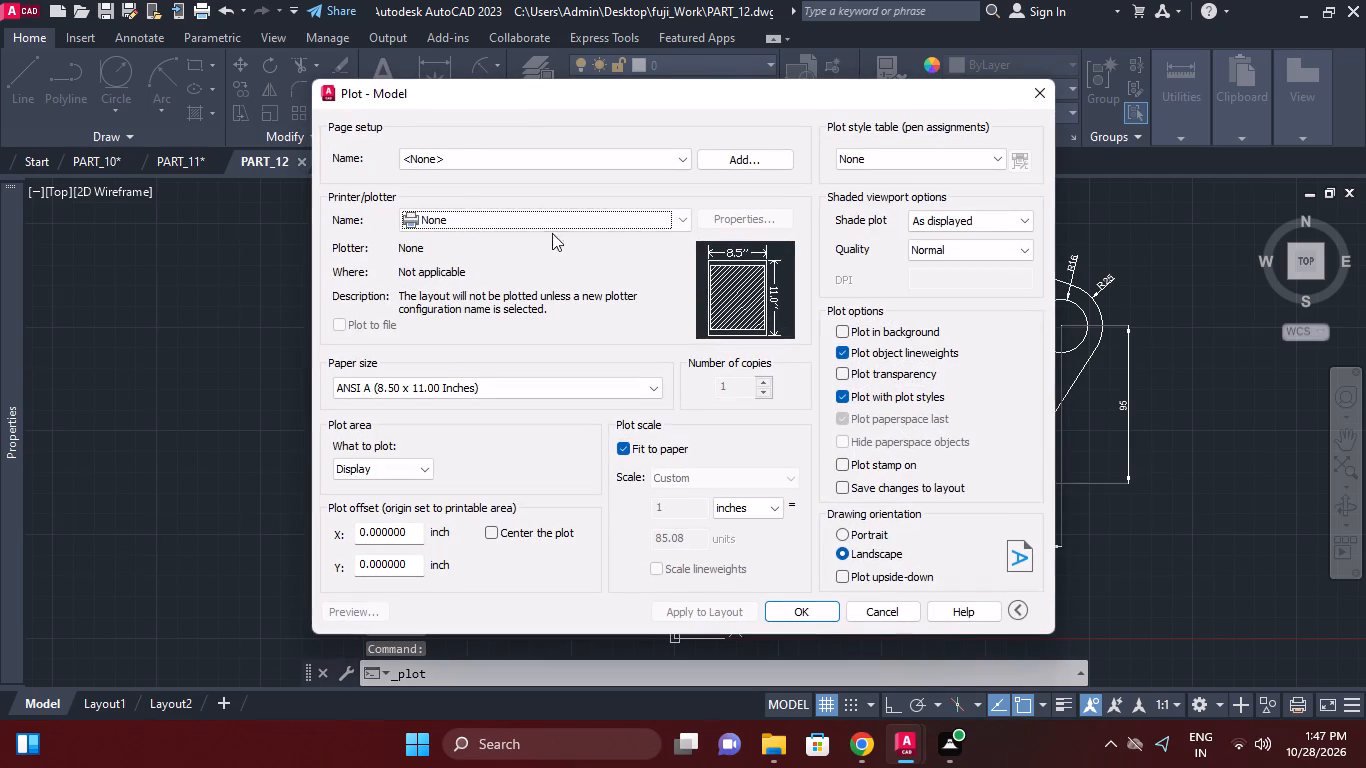
pyautogui.click(460, 154)
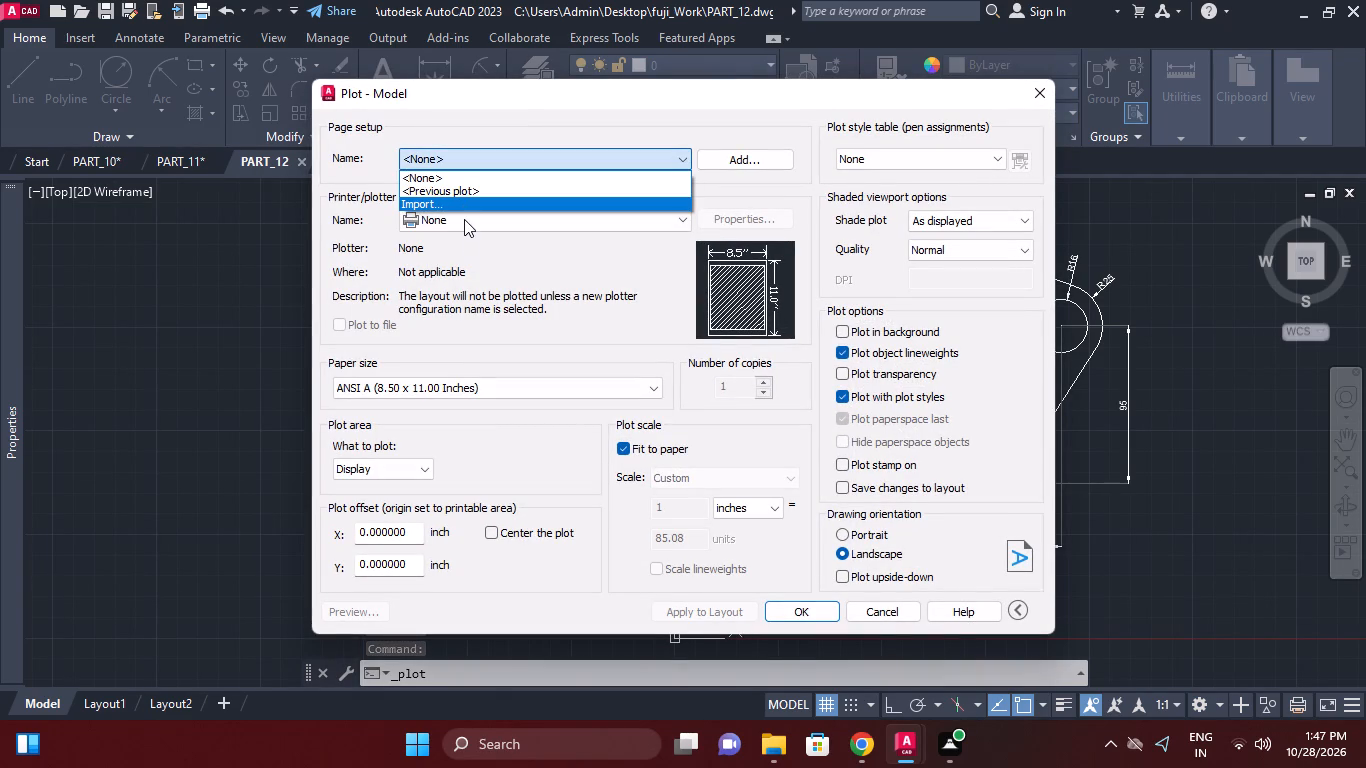
pyautogui.click(456, 244)
pyautogui.click(456, 218)
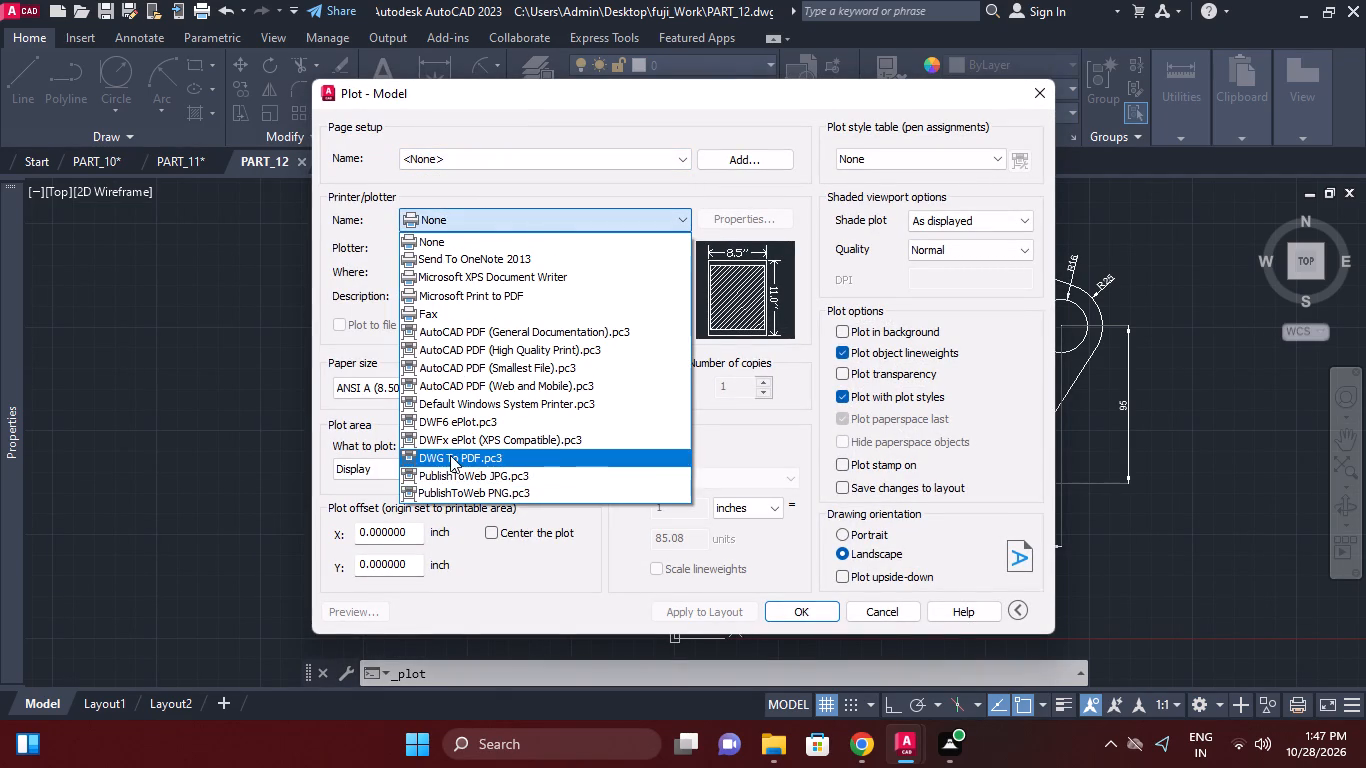
pyautogui.click(450, 455)
# Set the plot area to a window enclosing the whole dimensioned part and center the plot.
pyautogui.click(409, 464)
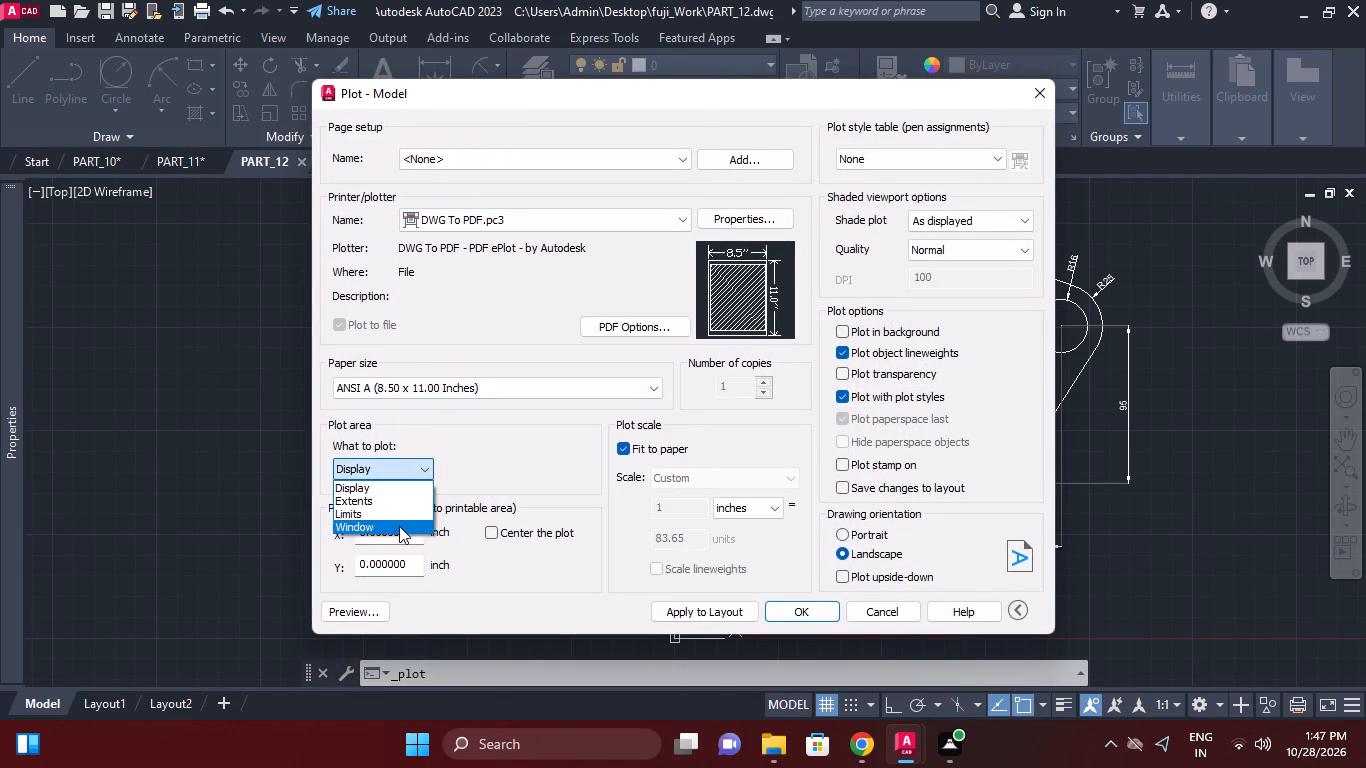
pyautogui.click(399, 526)
pyautogui.click(735, 190)
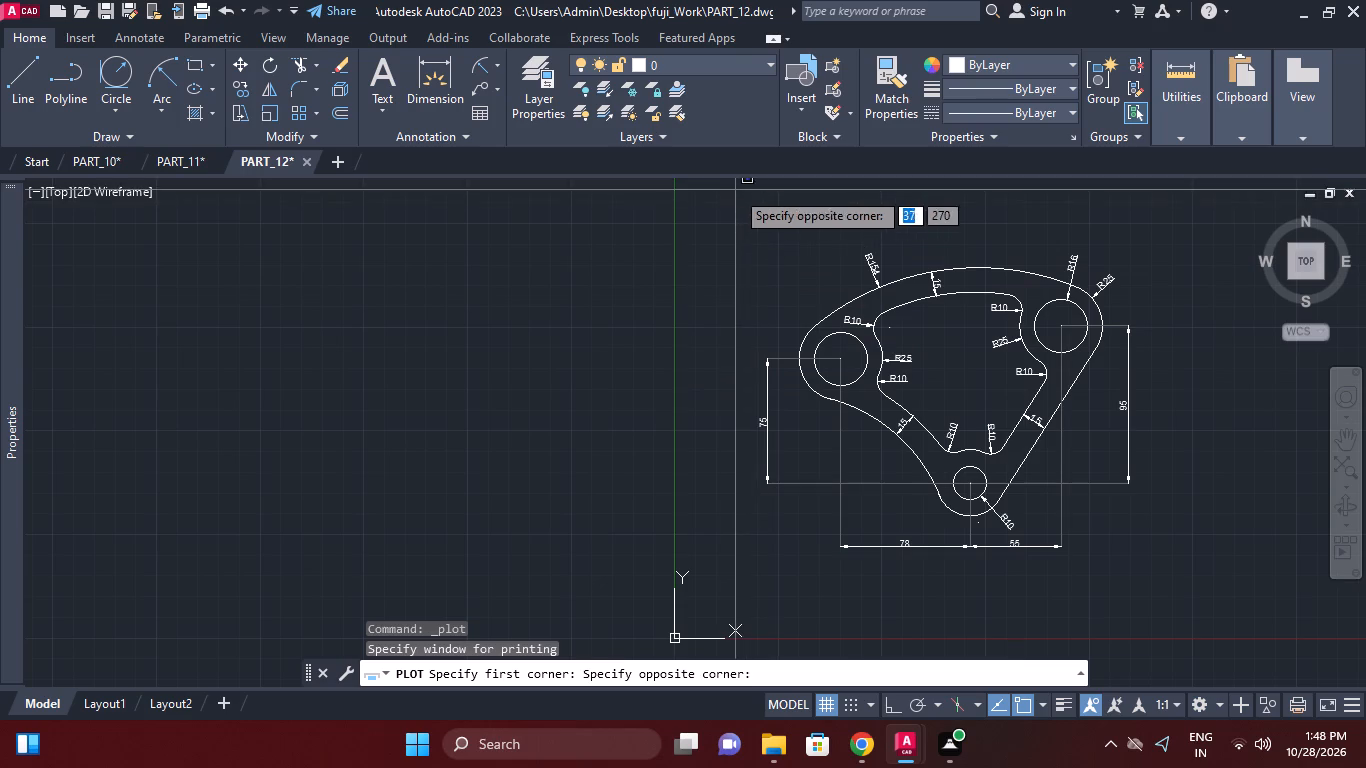
pyautogui.click(1174, 594)
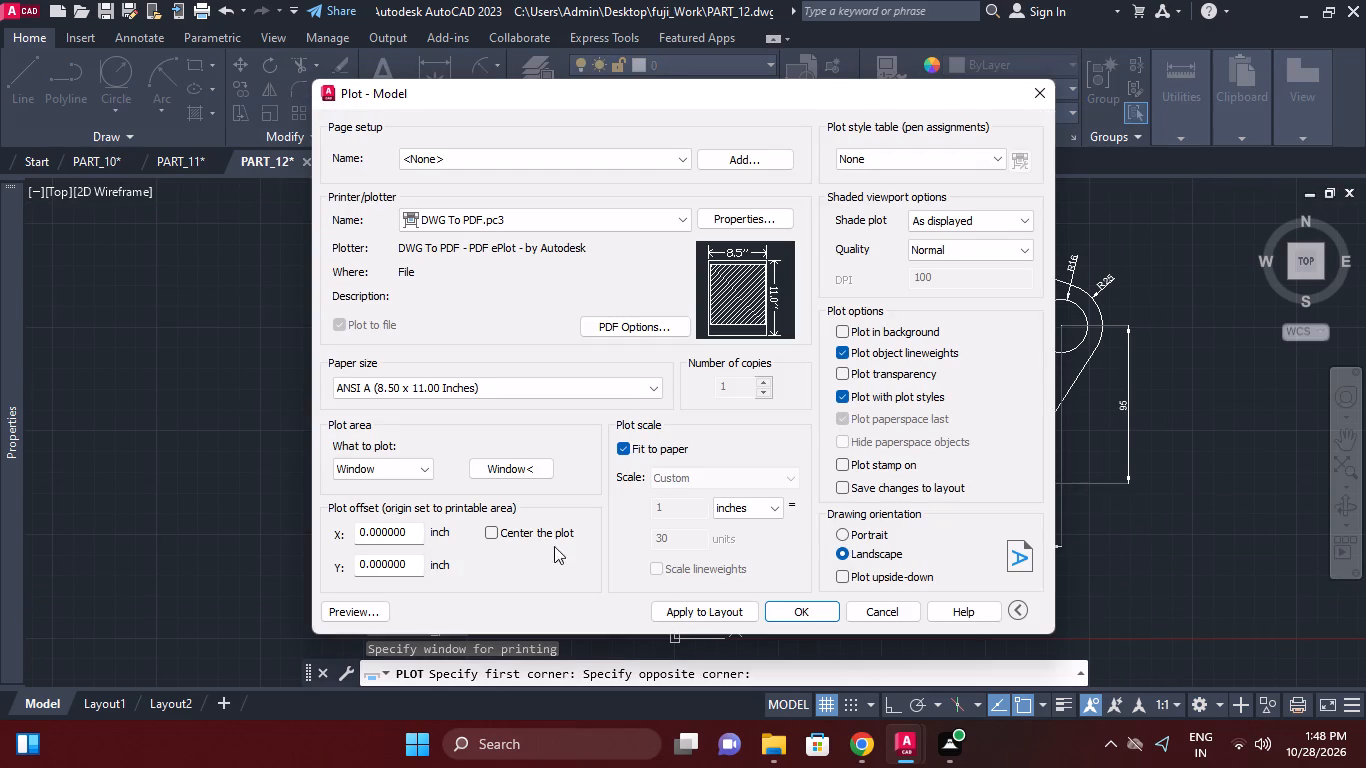
pyautogui.click(539, 528)
# Plot the drawing to PART_12-Model.pdf in the fuji_Work folder and dismiss the choice of app for opening it.
pyautogui.click(821, 613)
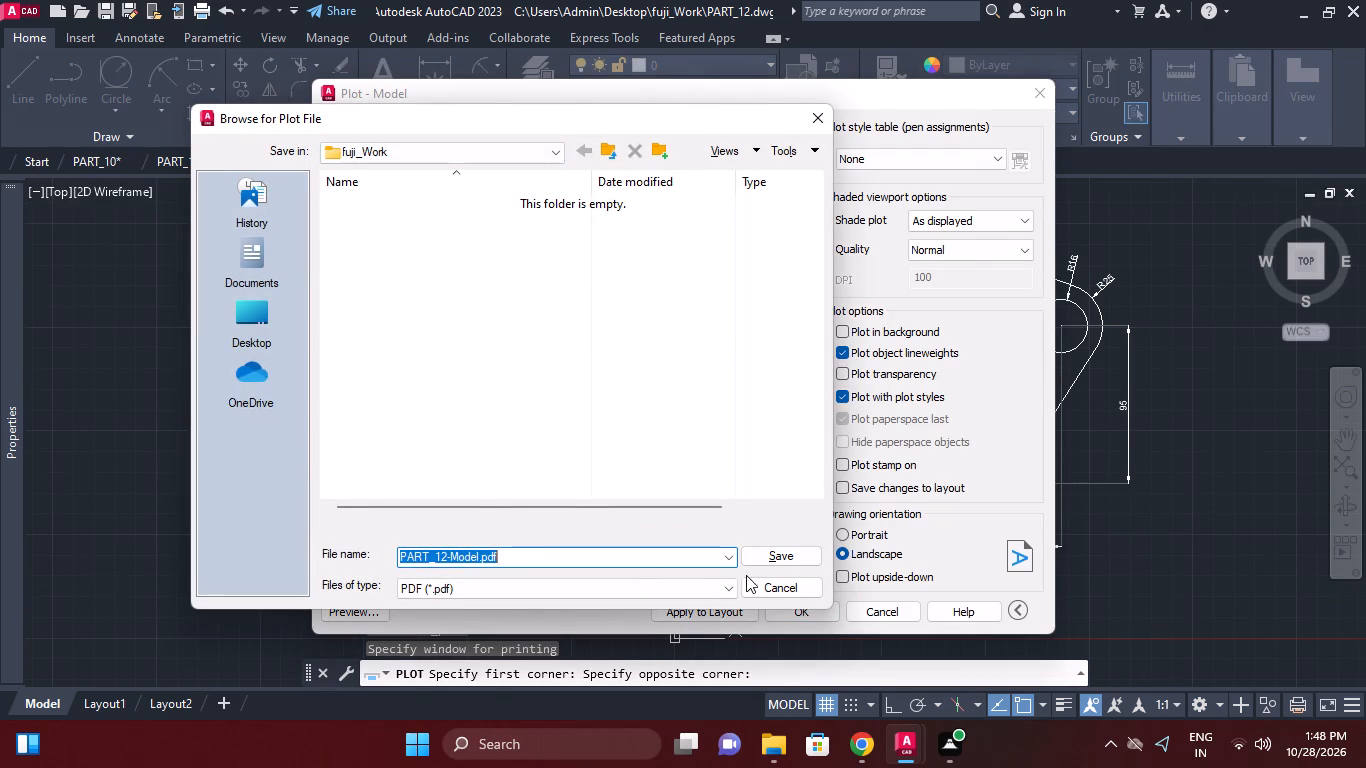
pyautogui.click(783, 562)
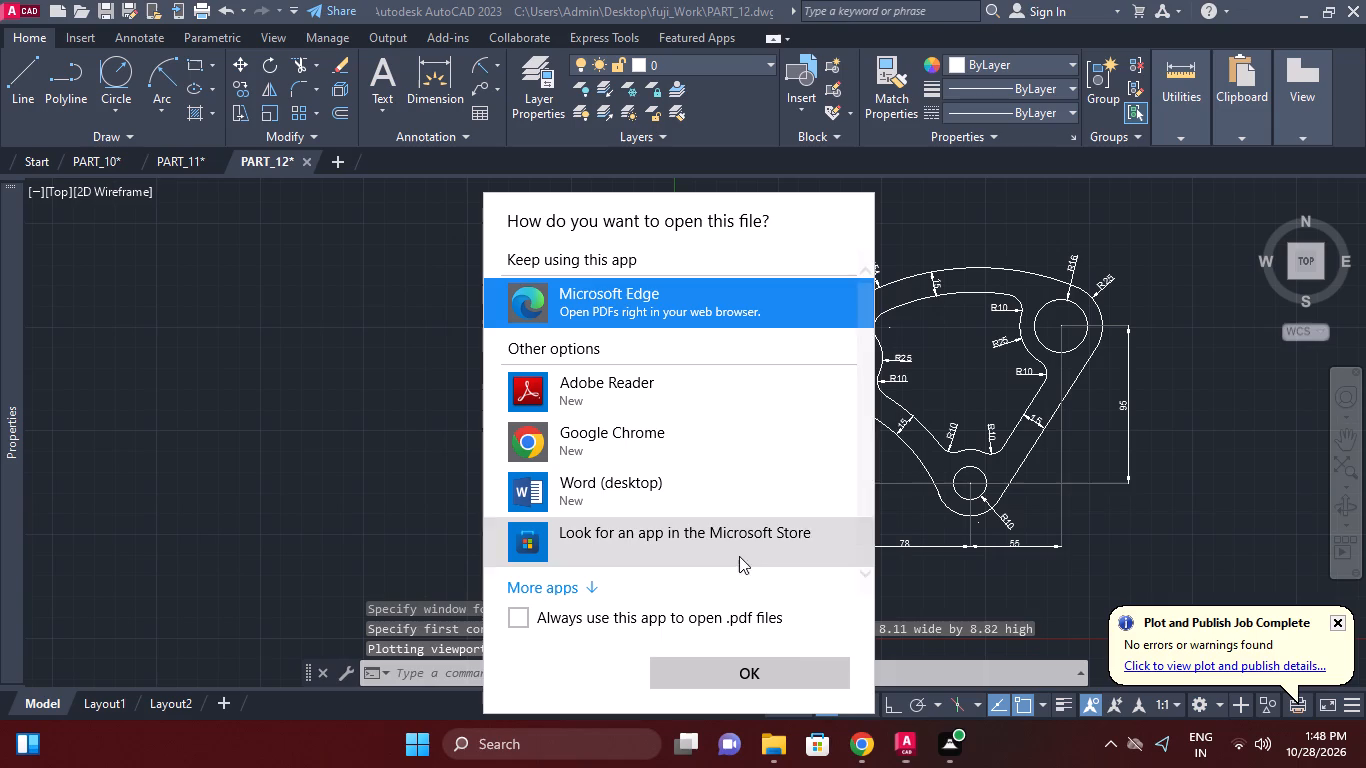
pyautogui.click(963, 738)
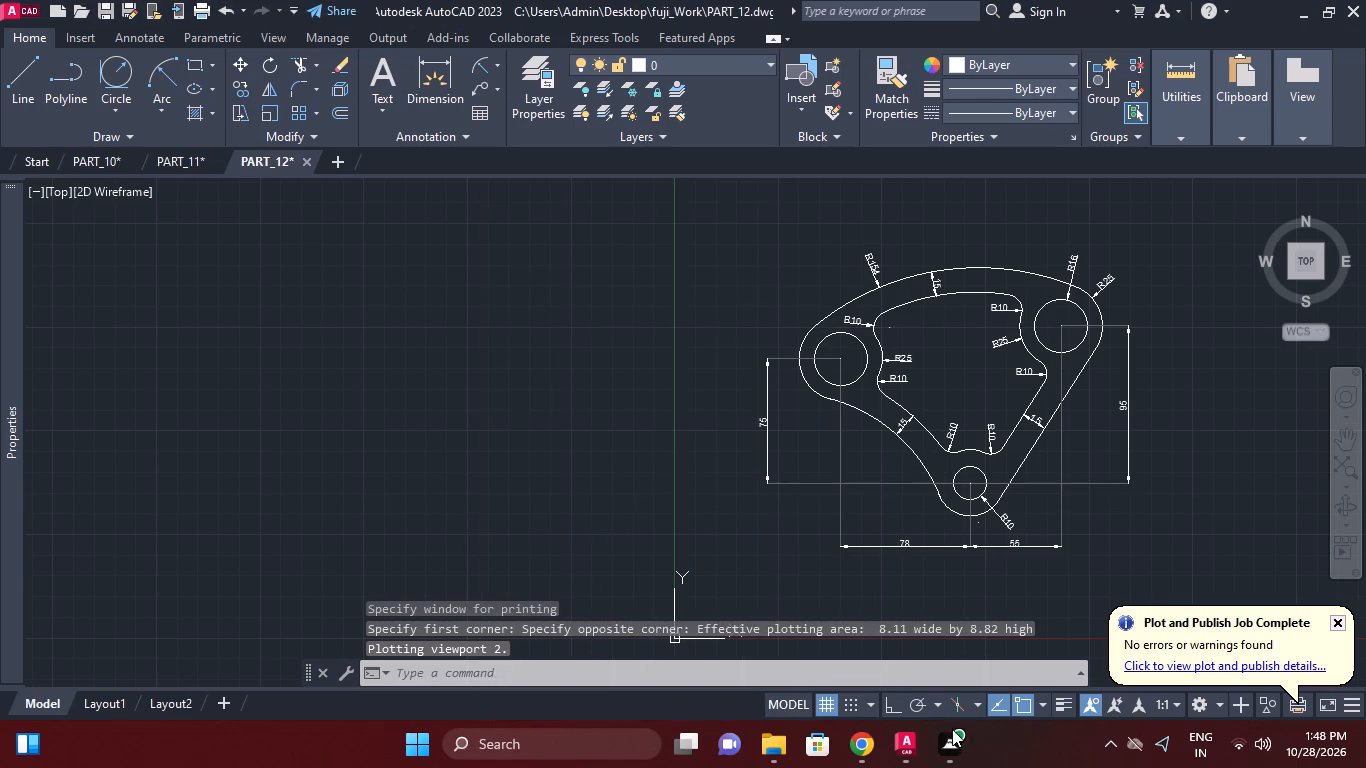